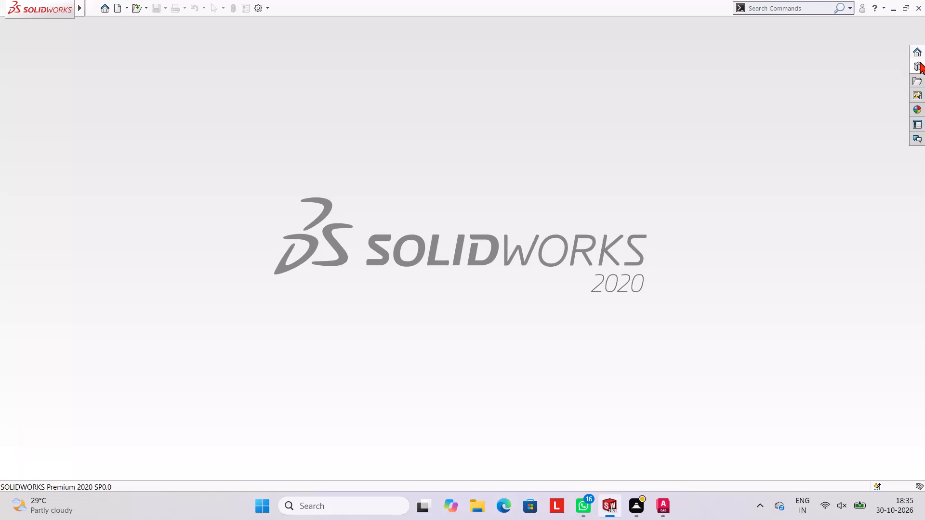
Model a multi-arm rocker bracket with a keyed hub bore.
Create a new part document and start a sketch on the Front Plane.
click(115, 5)
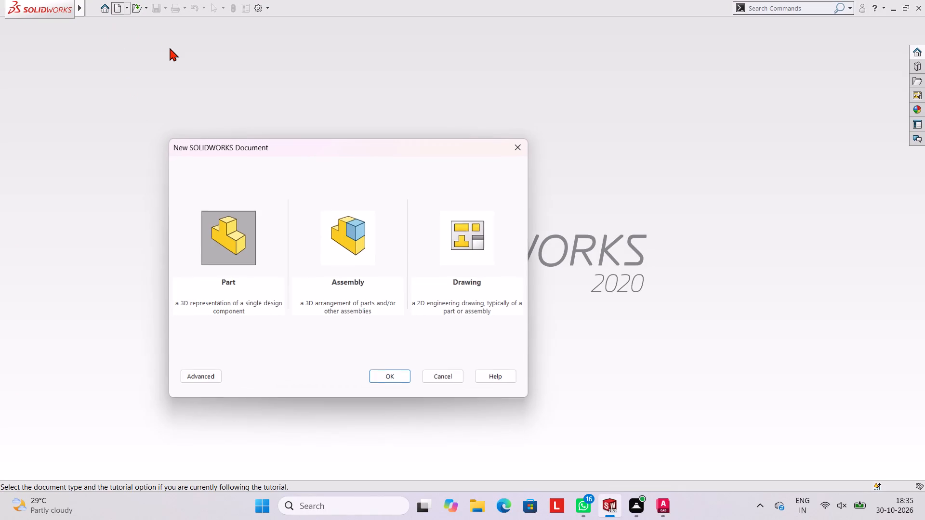
click(387, 376)
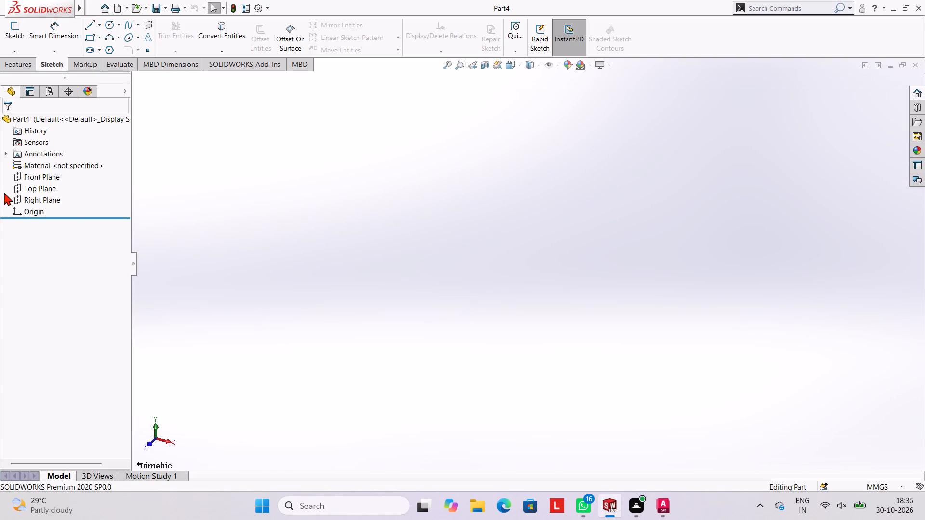
click(46, 176)
click(59, 158)
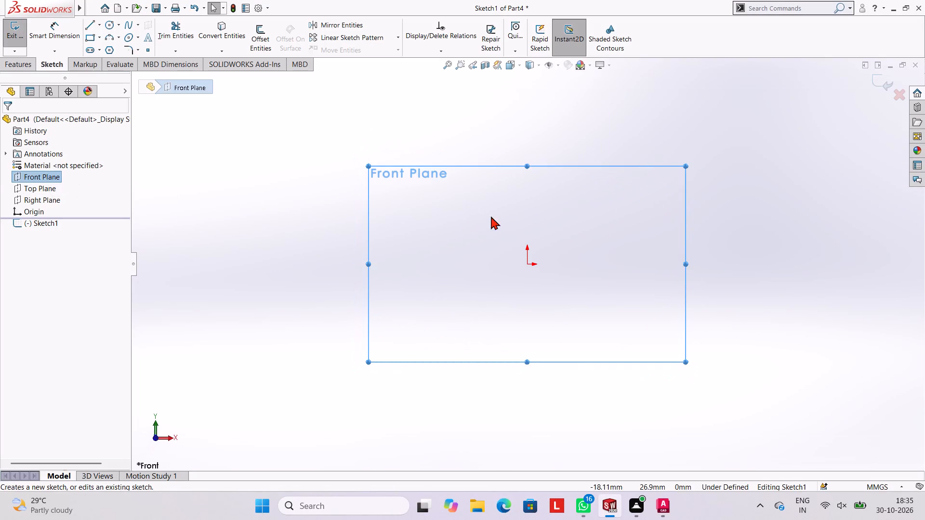
click(473, 221)
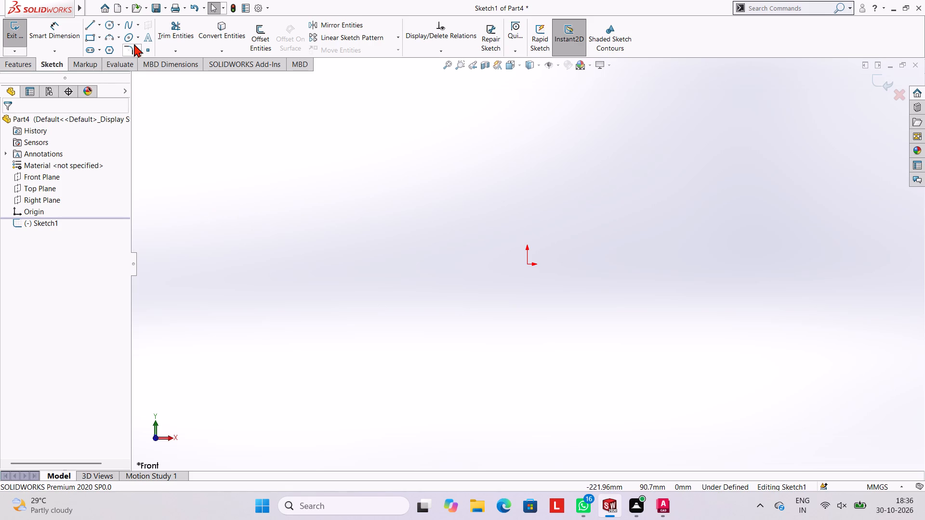
Sketch a circle of radius 32 mm centred on the origin.
click(108, 26)
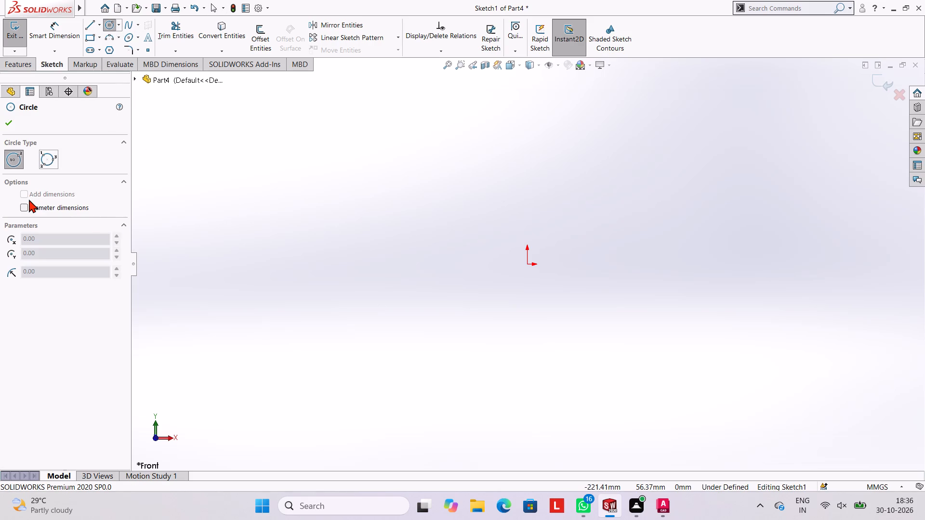
click(527, 263)
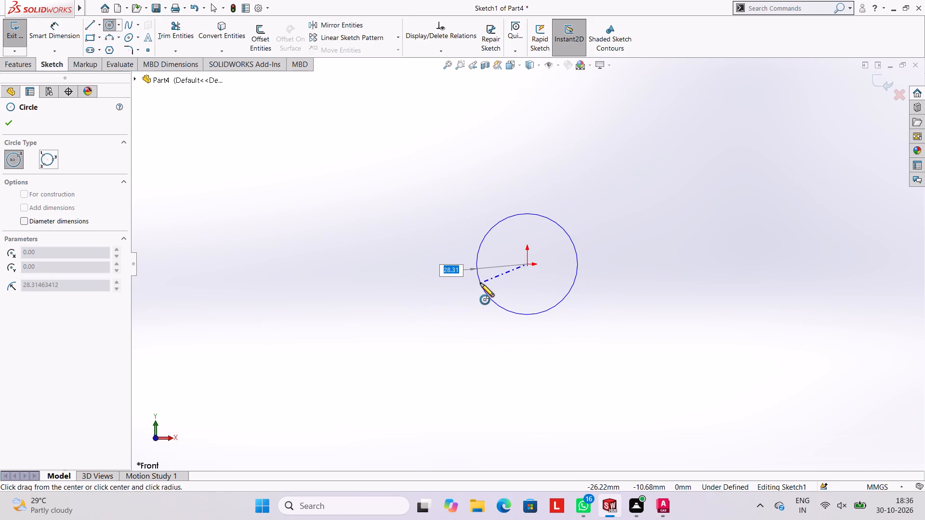
text(32)
key(Return)
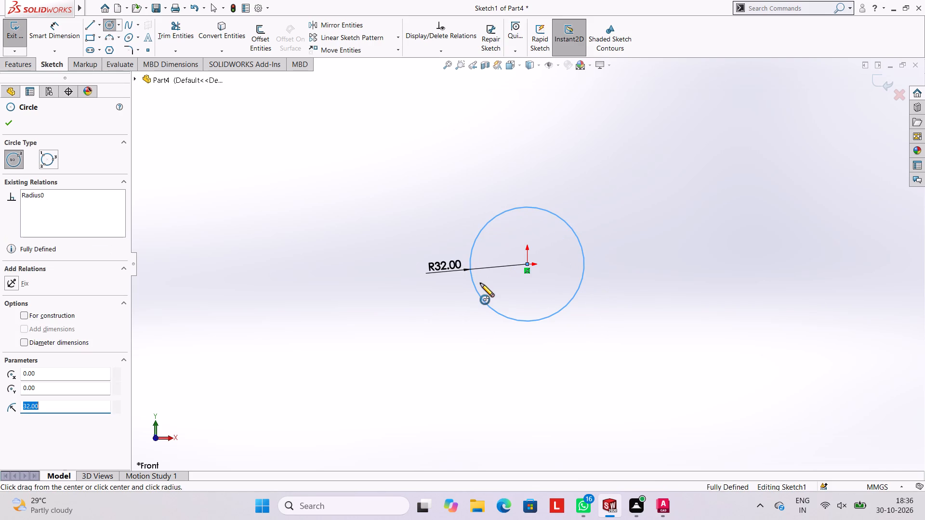
key(Escape)
key(Escape)
key(Escape)
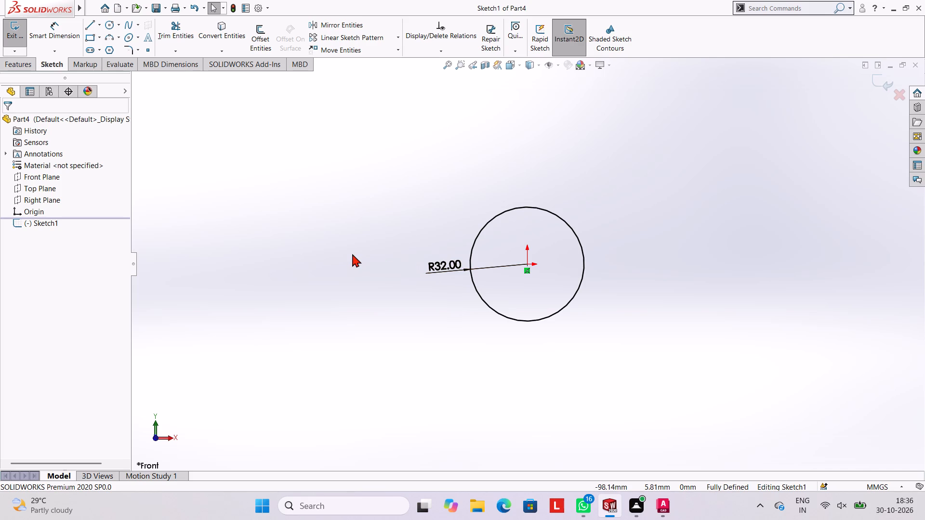
Draw a 45 mm vertical line straight down from the origin.
click(85, 24)
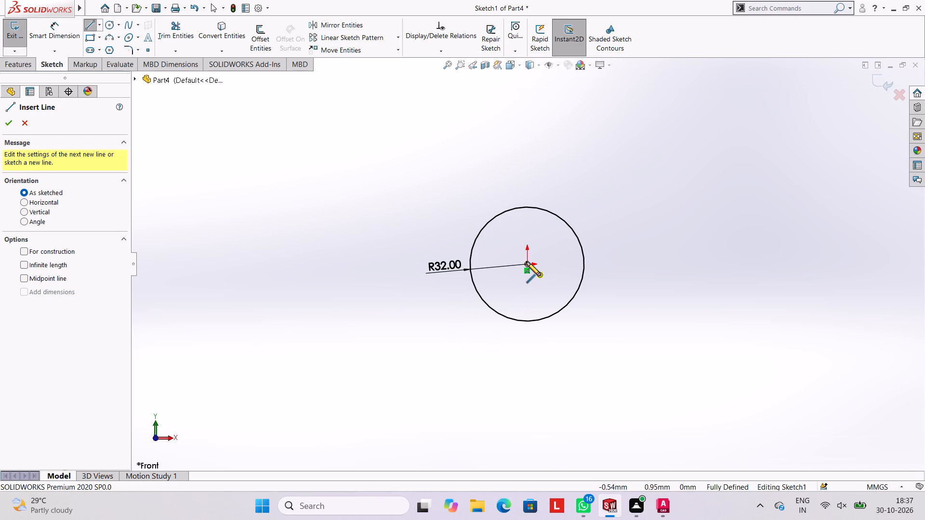
click(527, 262)
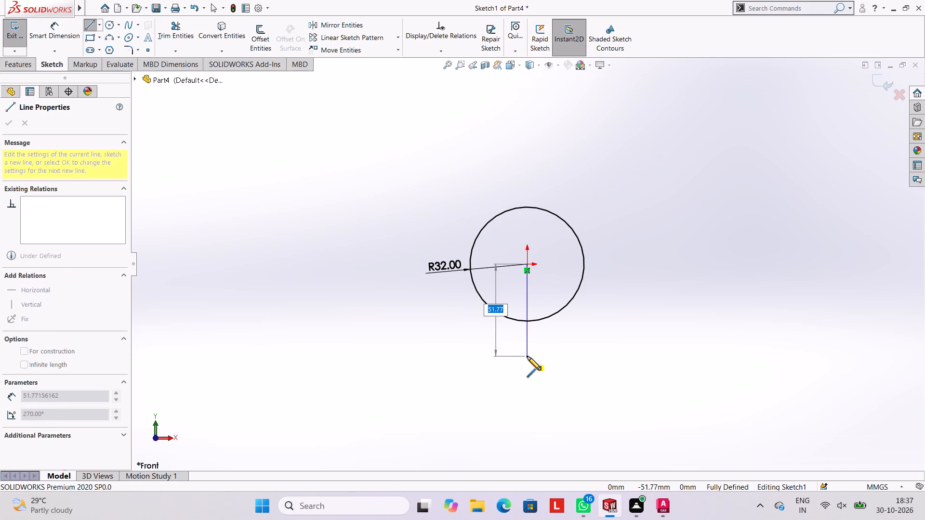
text(45)
key(Return)
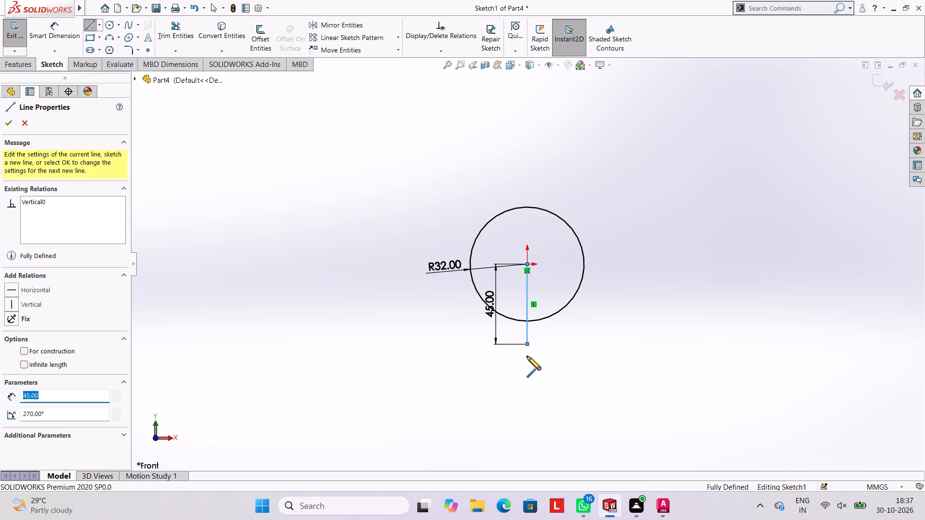
key(Escape)
key(Escape)
key(Escape)
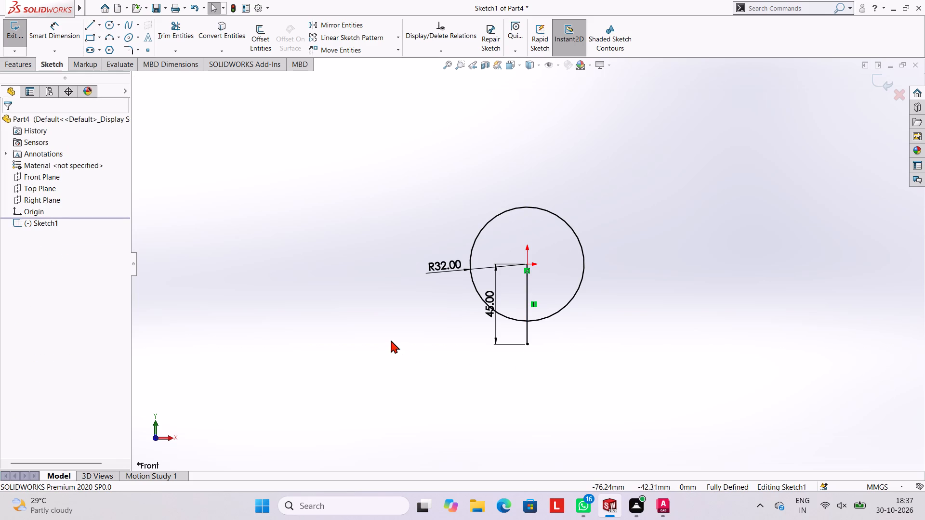
Draw a 40 mm horizontal line to the left from the lower end of the vertical line.
click(90, 24)
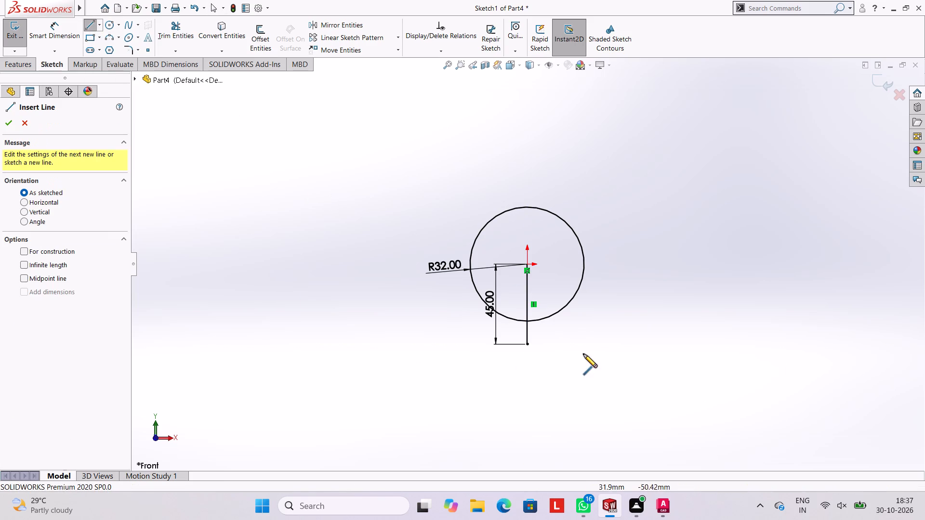
click(527, 343)
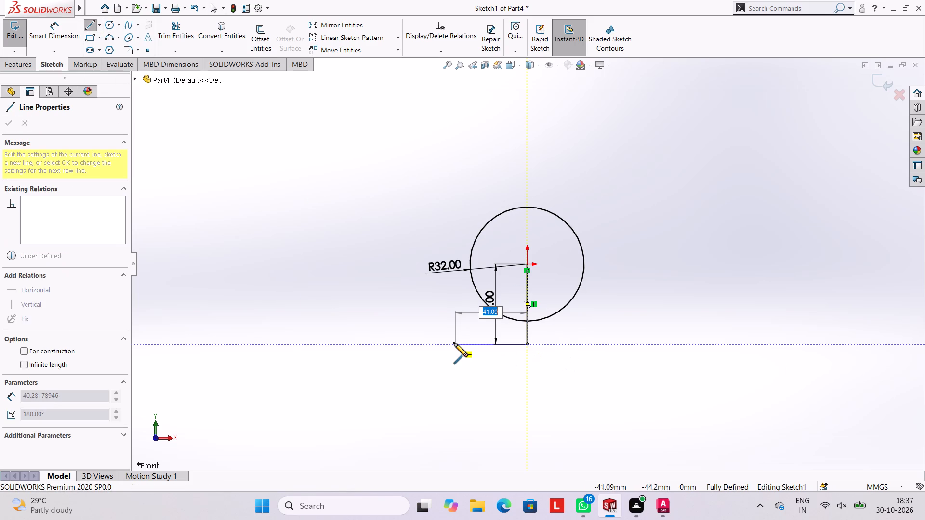
text(40)
key(Return)
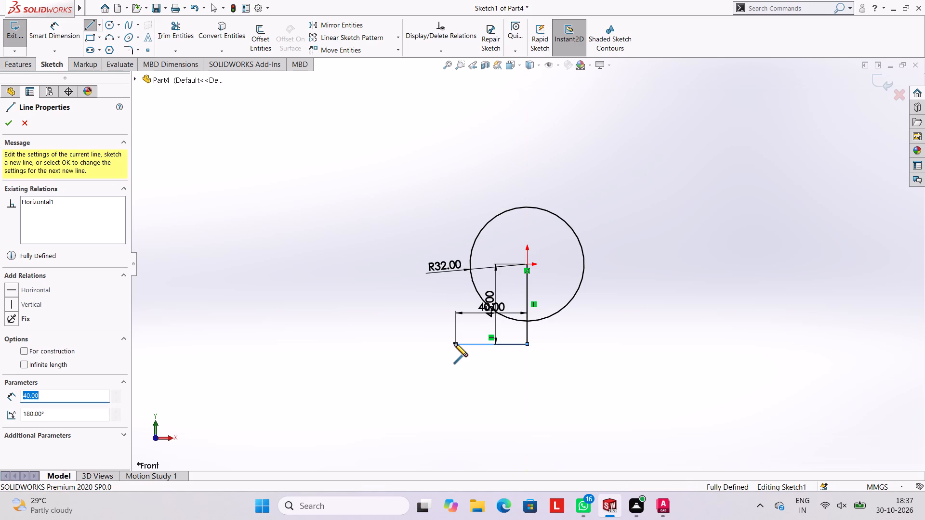
key(Escape)
key(Escape)
key(Escape)
key(Escape)
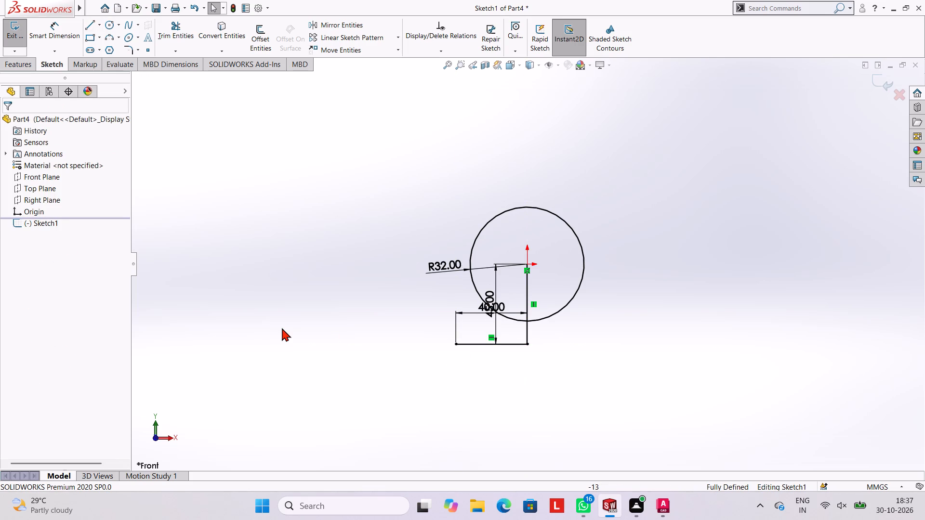
Draw a 40 mm horizontal line to the right from the lower end of the vertical line.
click(90, 24)
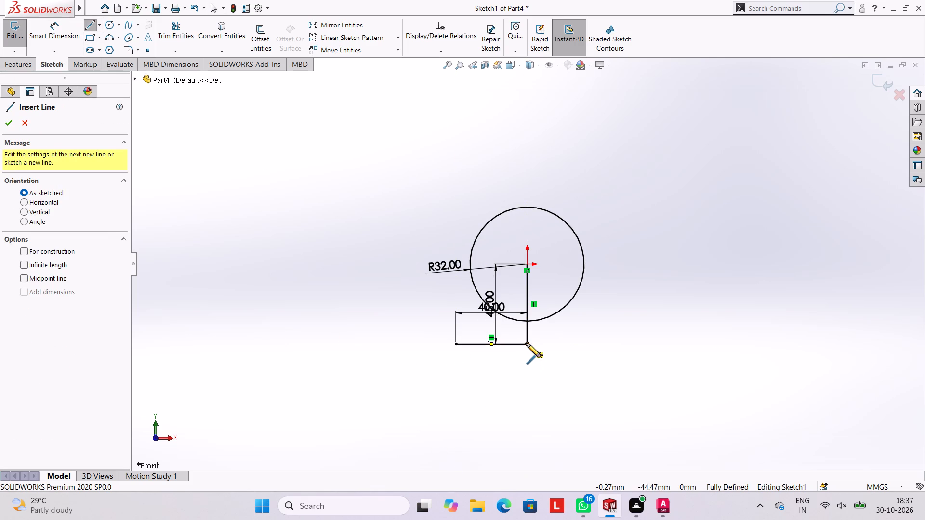
click(527, 343)
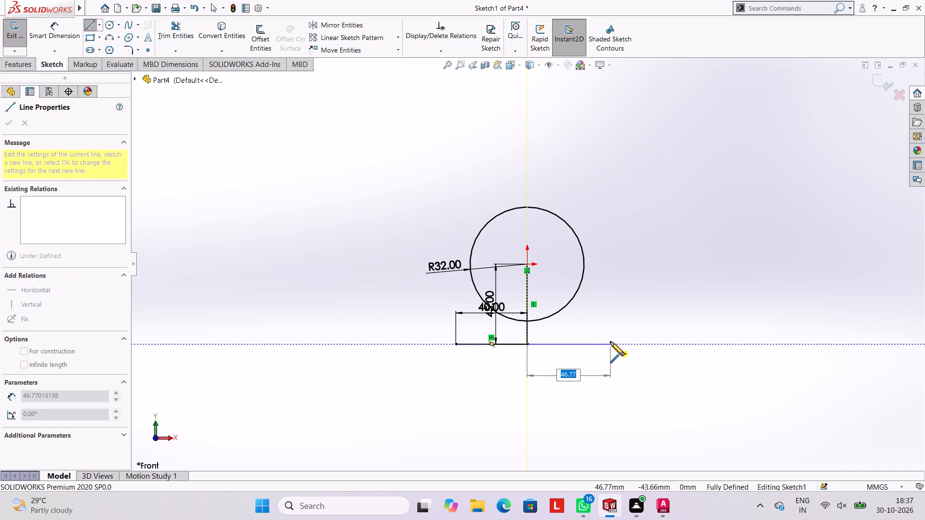
text(40)
key(Return)
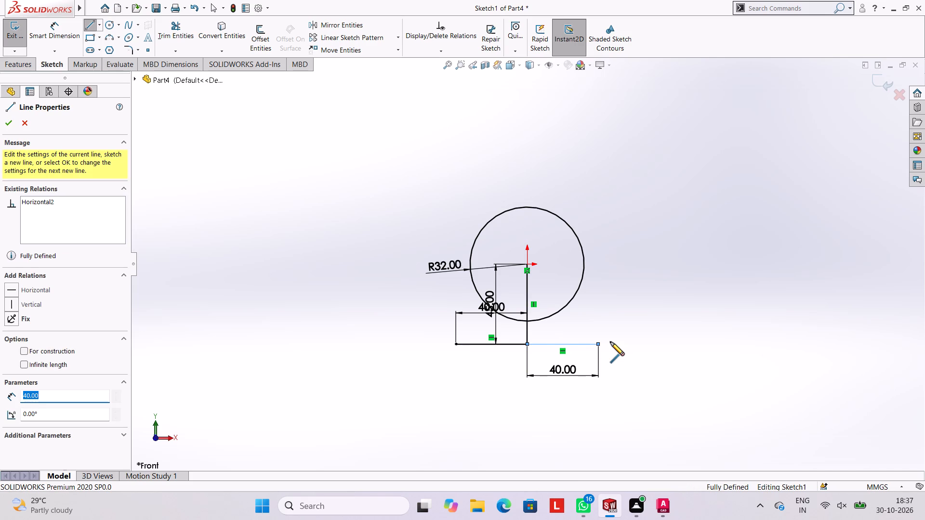
key(Escape)
key(Escape)
key(Escape)
key(Escape)
key(Escape)
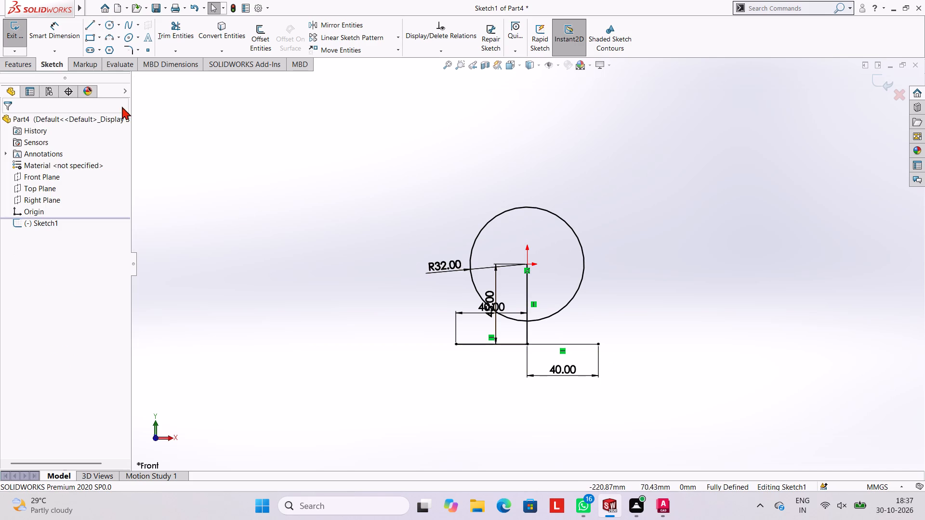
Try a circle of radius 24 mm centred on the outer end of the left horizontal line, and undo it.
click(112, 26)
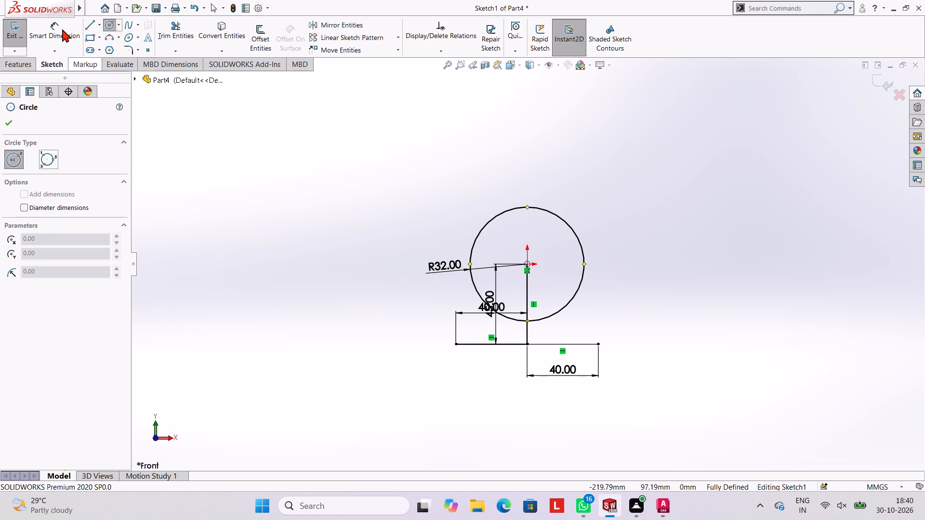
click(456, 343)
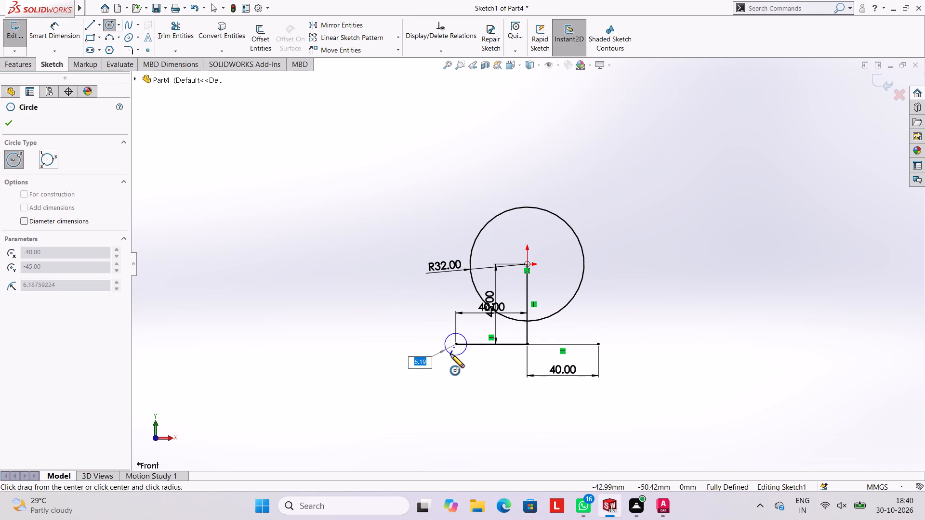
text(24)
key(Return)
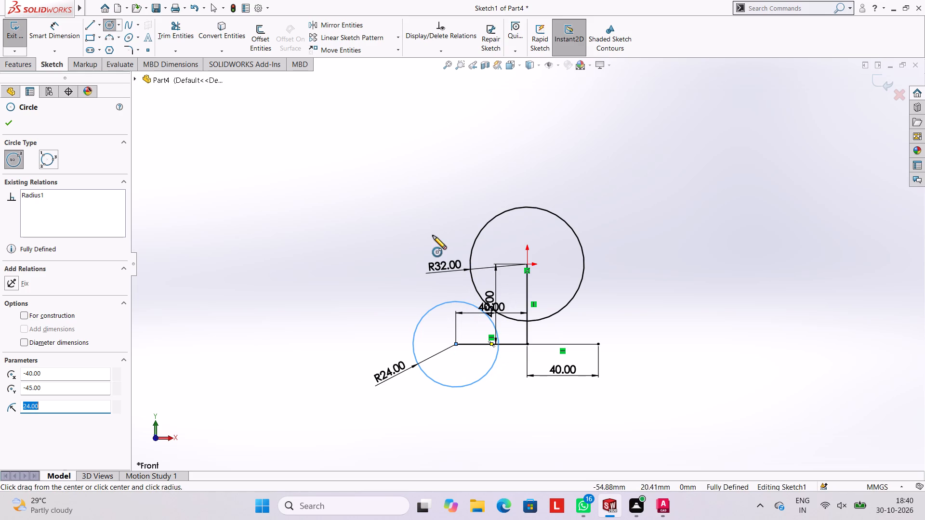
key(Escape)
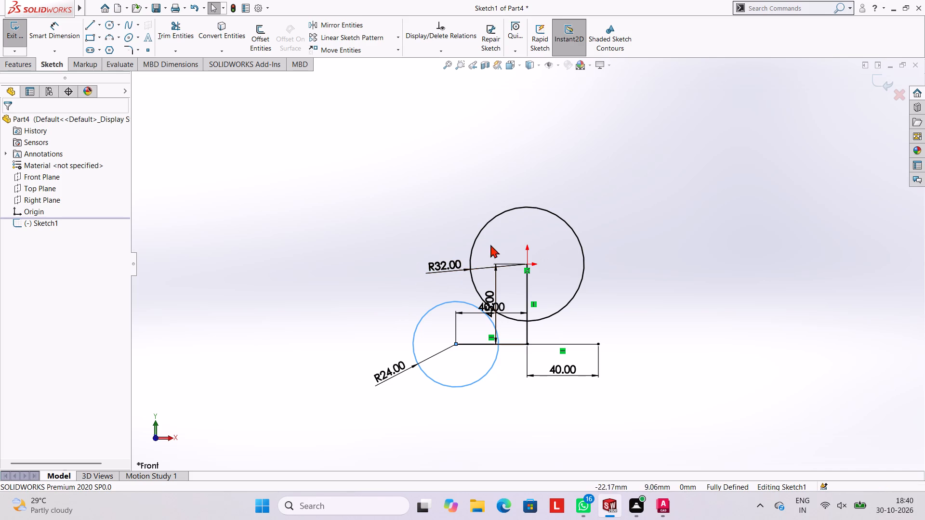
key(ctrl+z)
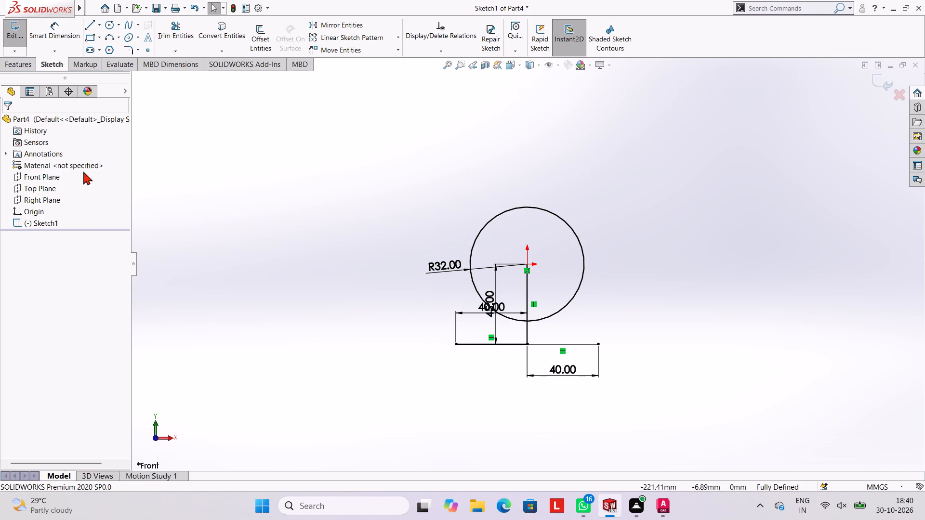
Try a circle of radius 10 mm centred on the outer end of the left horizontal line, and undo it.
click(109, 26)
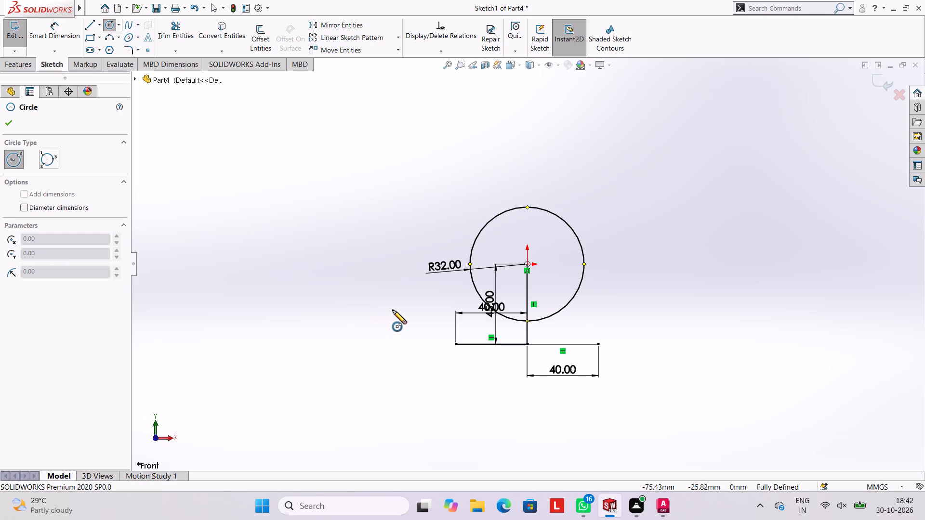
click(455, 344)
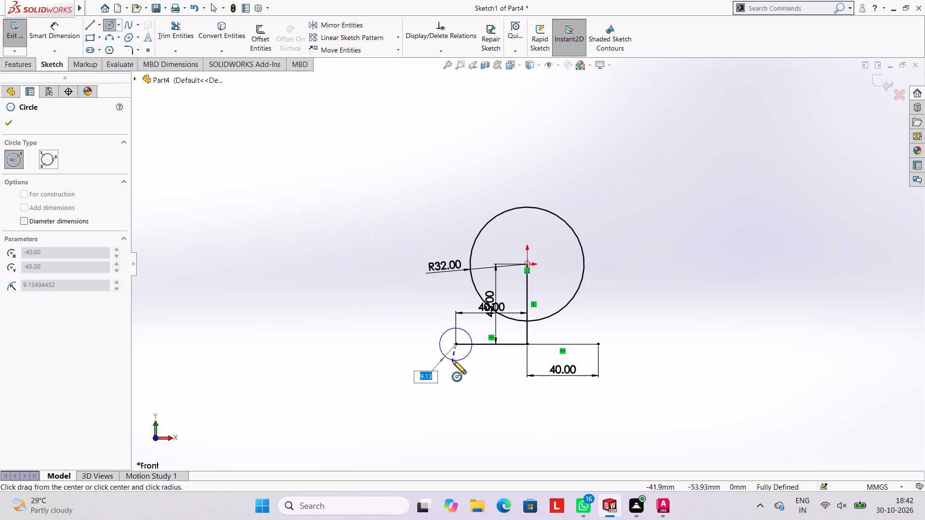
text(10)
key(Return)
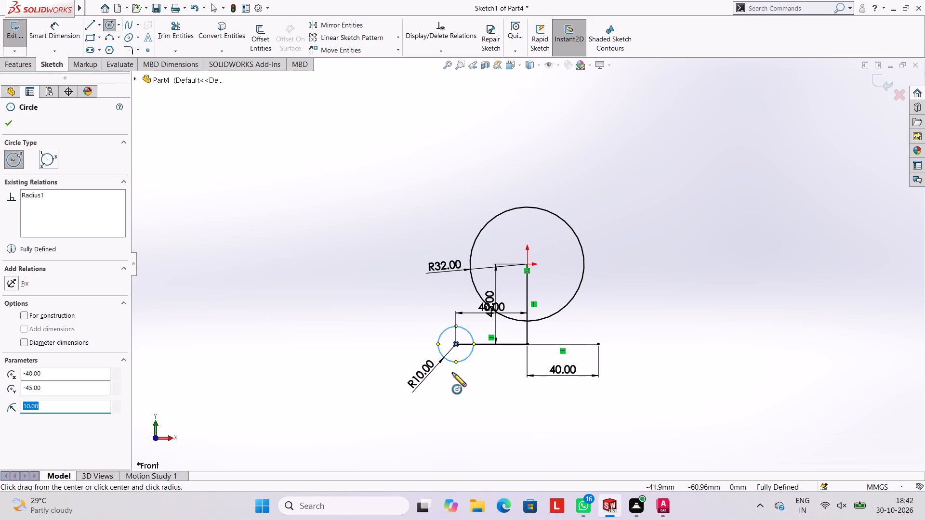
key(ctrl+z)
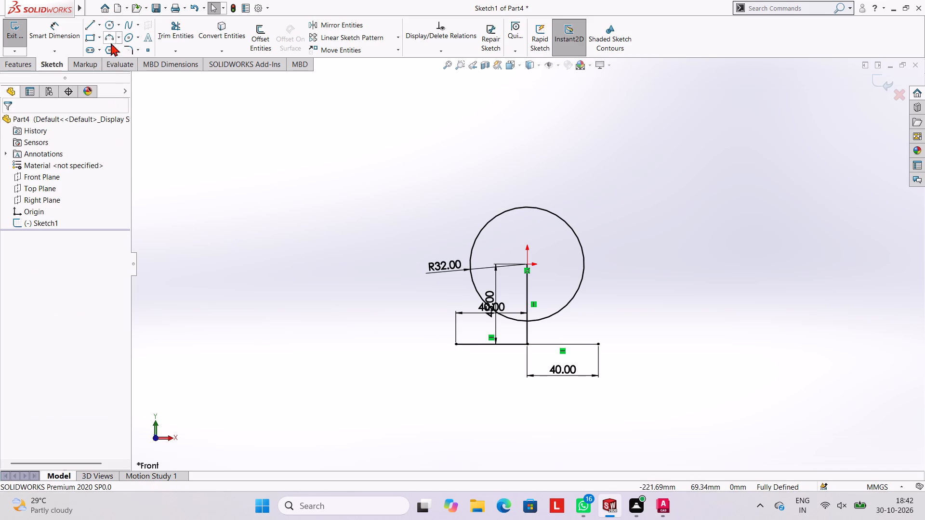
Sketch a circle of radius 15 mm centred on the outer end of the left horizontal line.
click(109, 21)
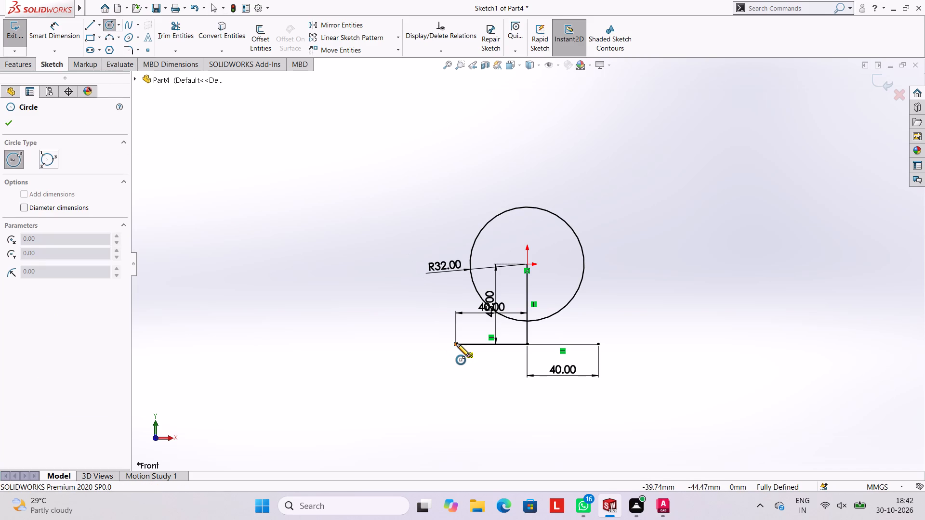
click(456, 343)
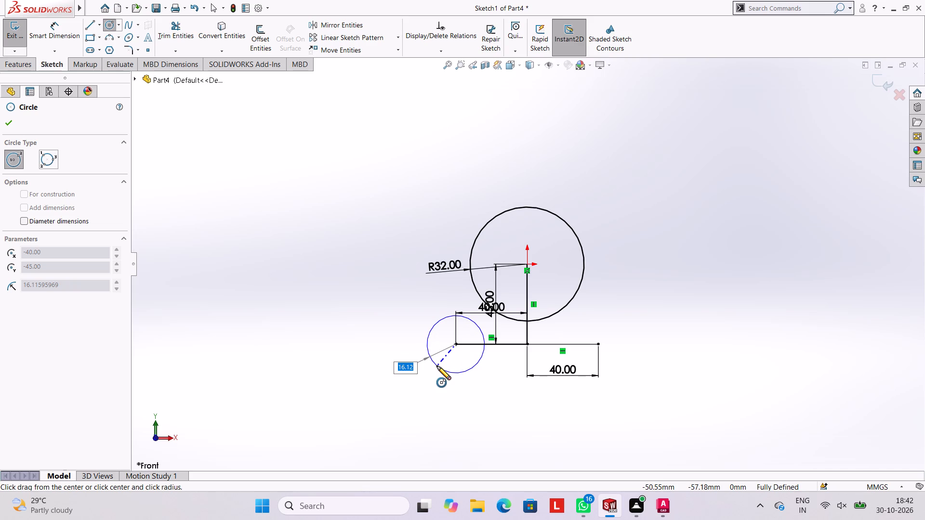
text(15)
key(Return)
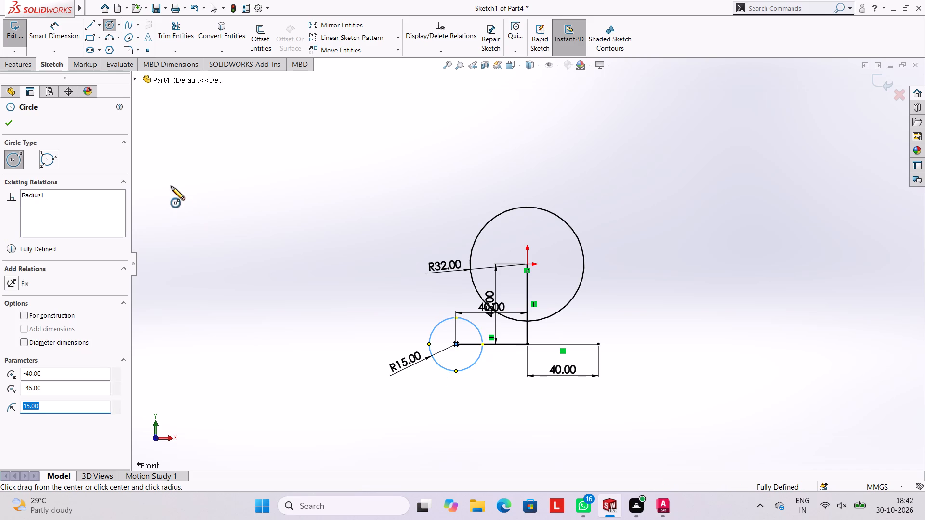
key(Escape)
key(Escape)
key(Escape)
key(Escape)
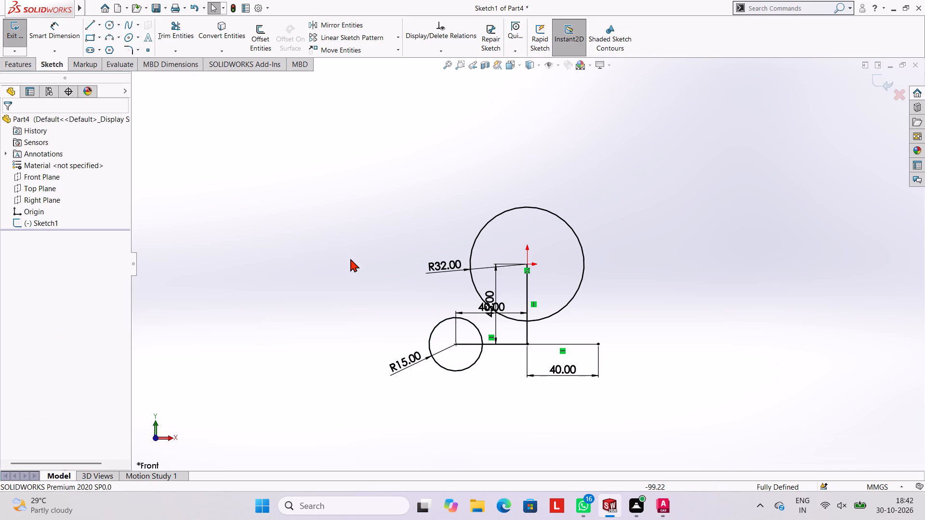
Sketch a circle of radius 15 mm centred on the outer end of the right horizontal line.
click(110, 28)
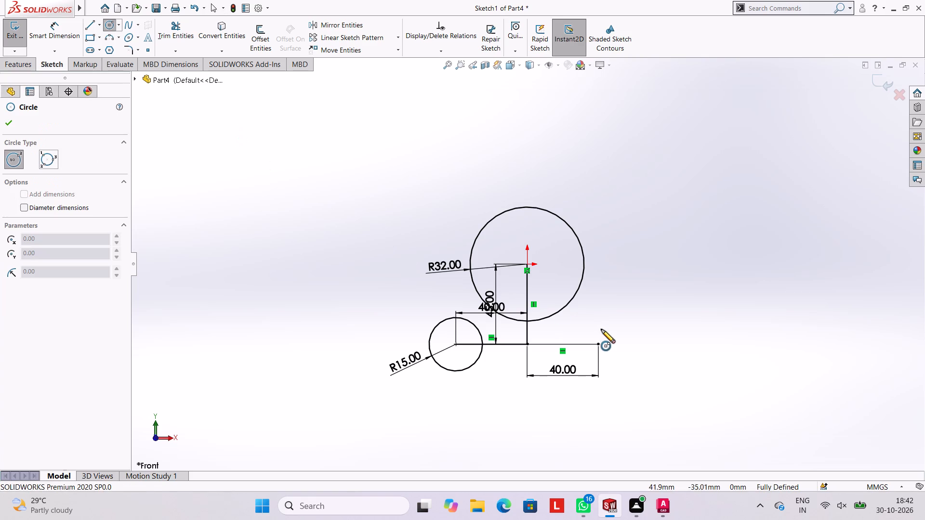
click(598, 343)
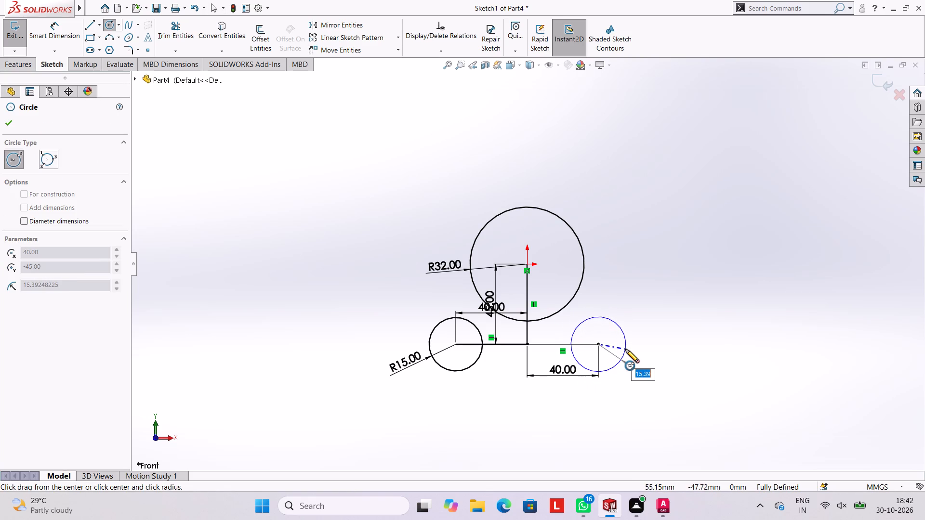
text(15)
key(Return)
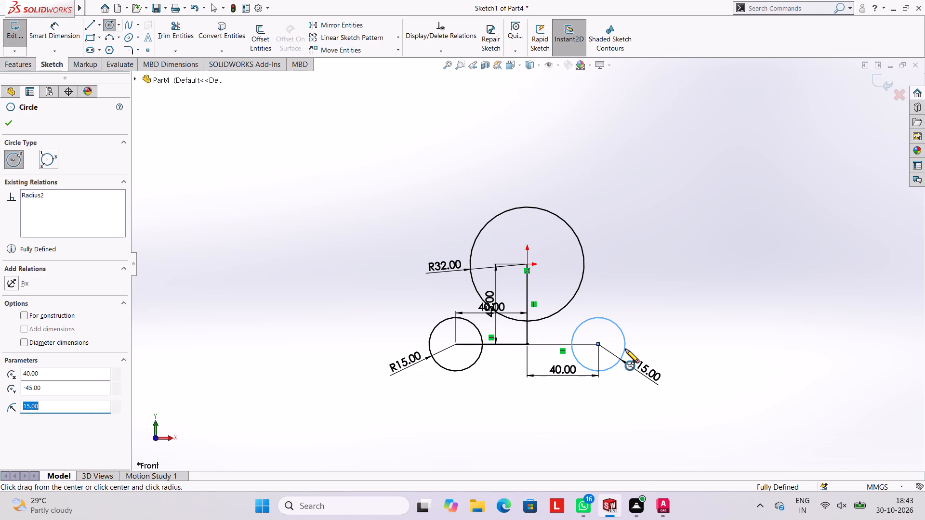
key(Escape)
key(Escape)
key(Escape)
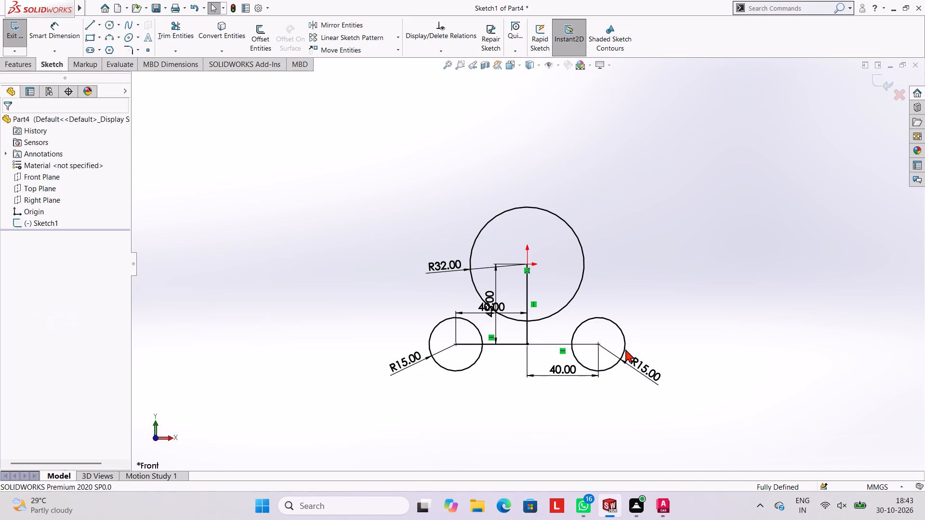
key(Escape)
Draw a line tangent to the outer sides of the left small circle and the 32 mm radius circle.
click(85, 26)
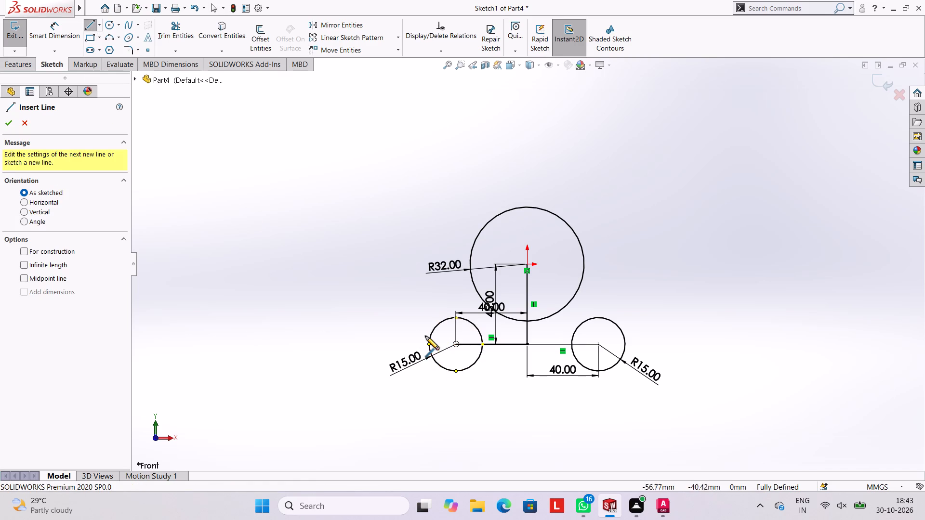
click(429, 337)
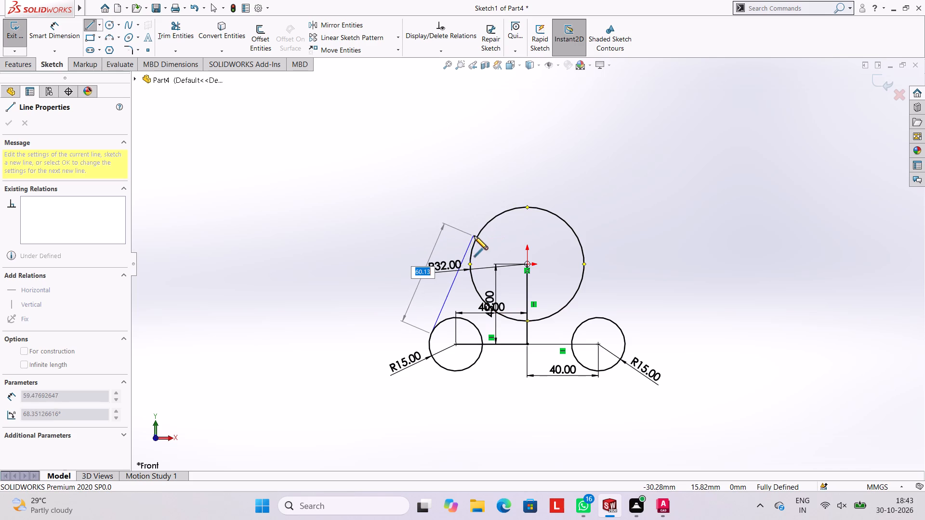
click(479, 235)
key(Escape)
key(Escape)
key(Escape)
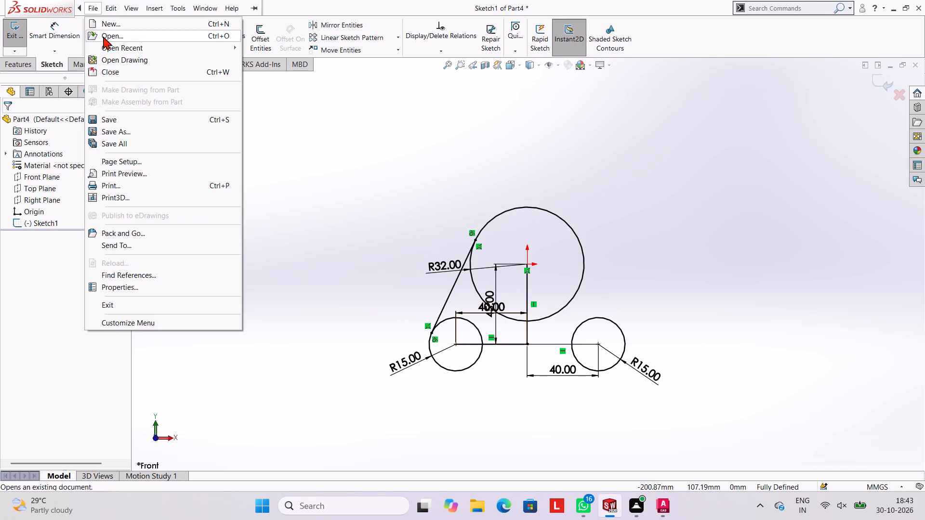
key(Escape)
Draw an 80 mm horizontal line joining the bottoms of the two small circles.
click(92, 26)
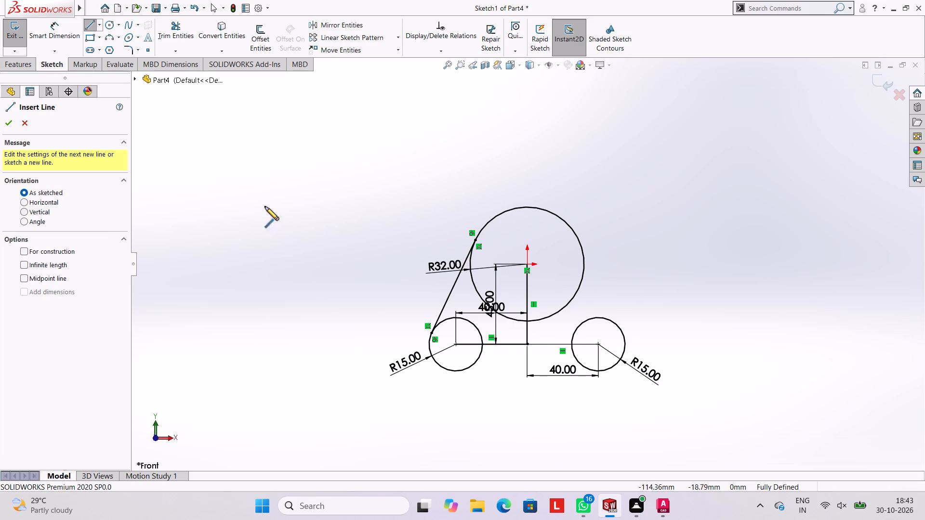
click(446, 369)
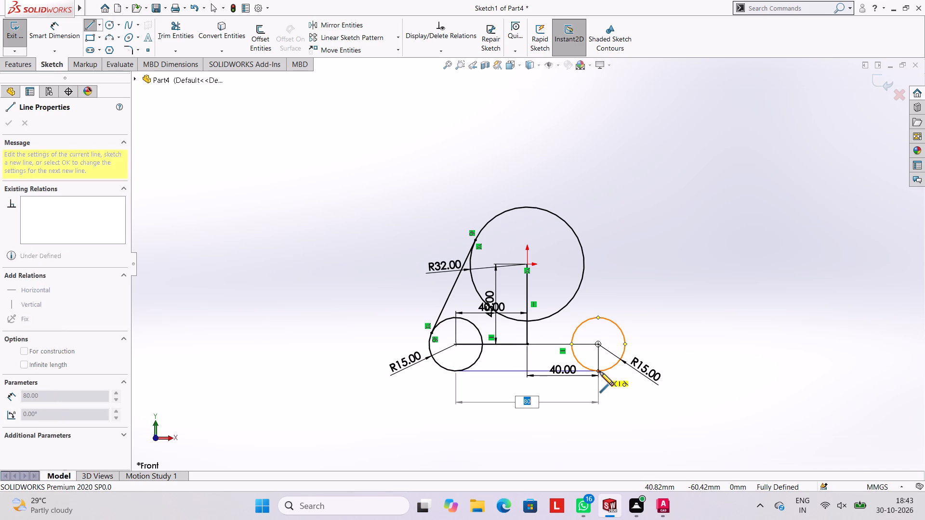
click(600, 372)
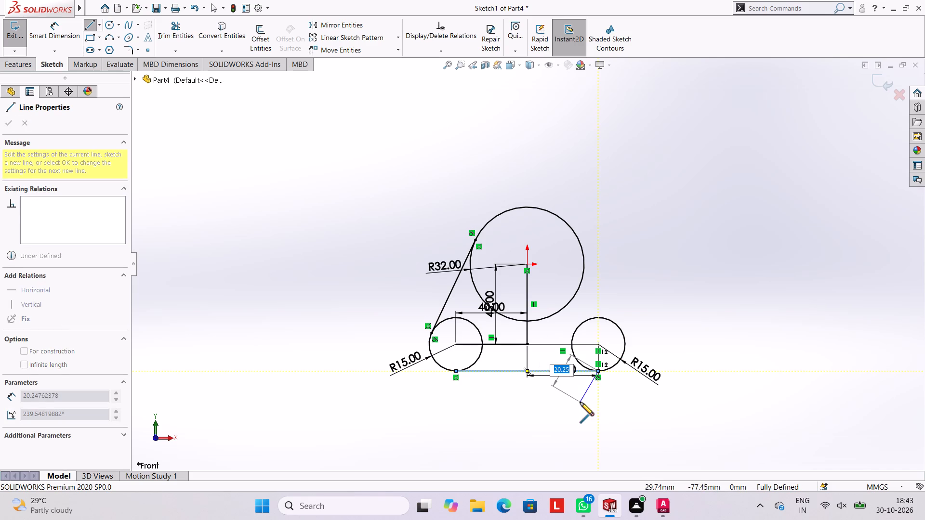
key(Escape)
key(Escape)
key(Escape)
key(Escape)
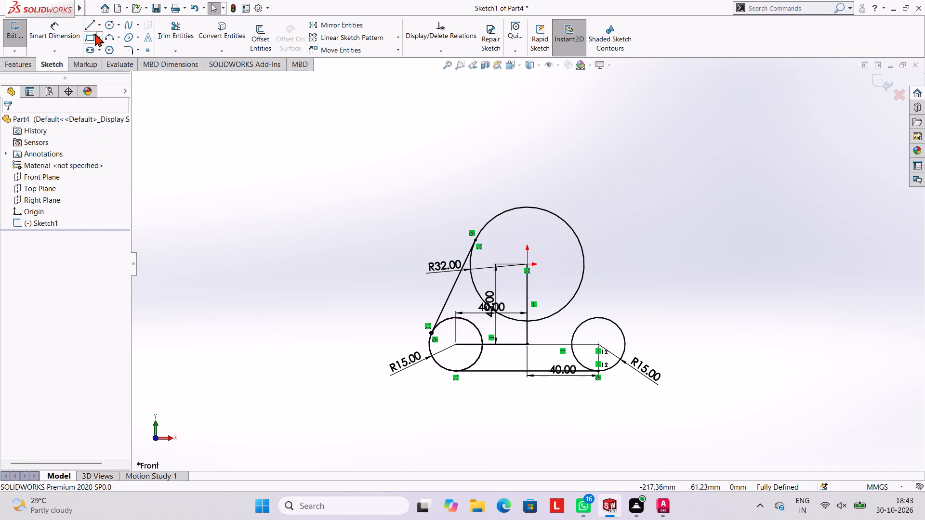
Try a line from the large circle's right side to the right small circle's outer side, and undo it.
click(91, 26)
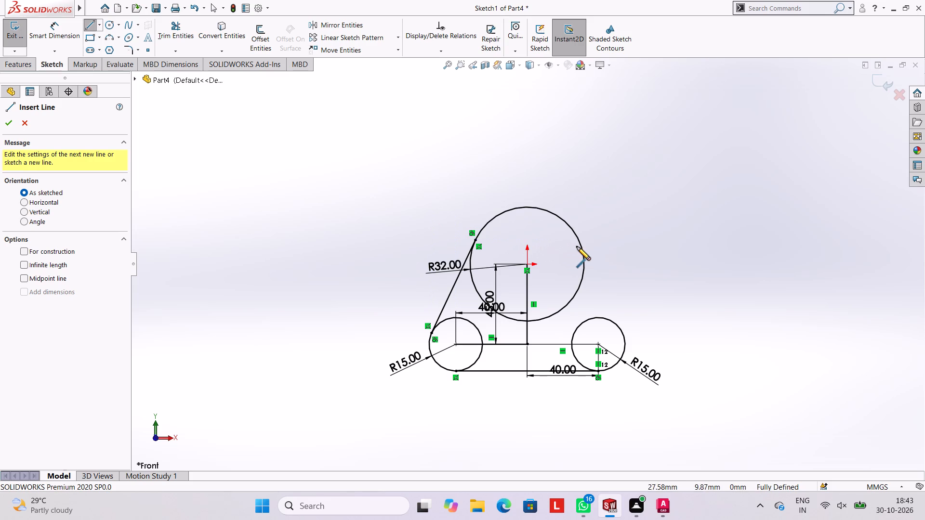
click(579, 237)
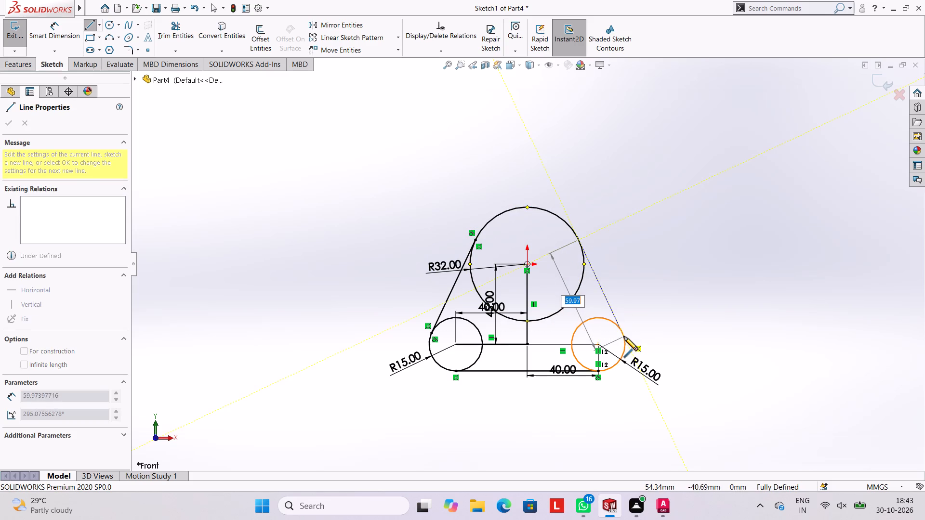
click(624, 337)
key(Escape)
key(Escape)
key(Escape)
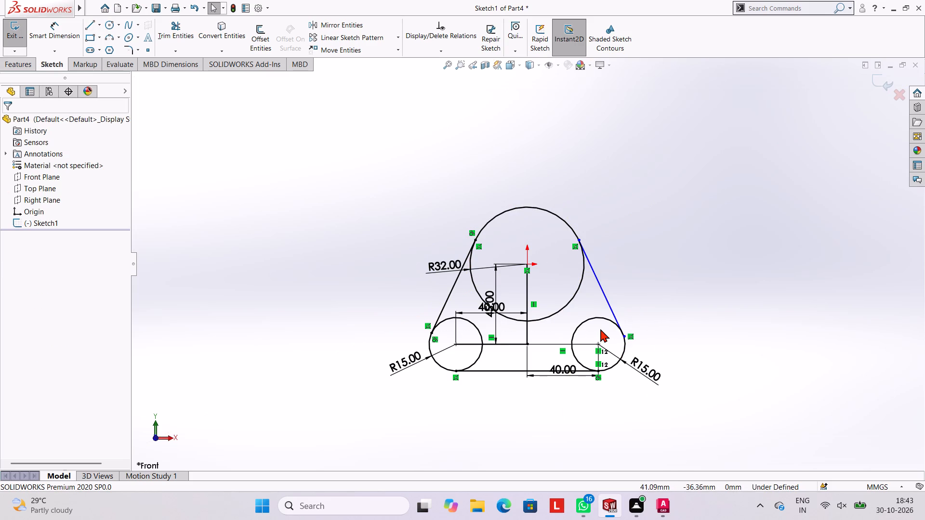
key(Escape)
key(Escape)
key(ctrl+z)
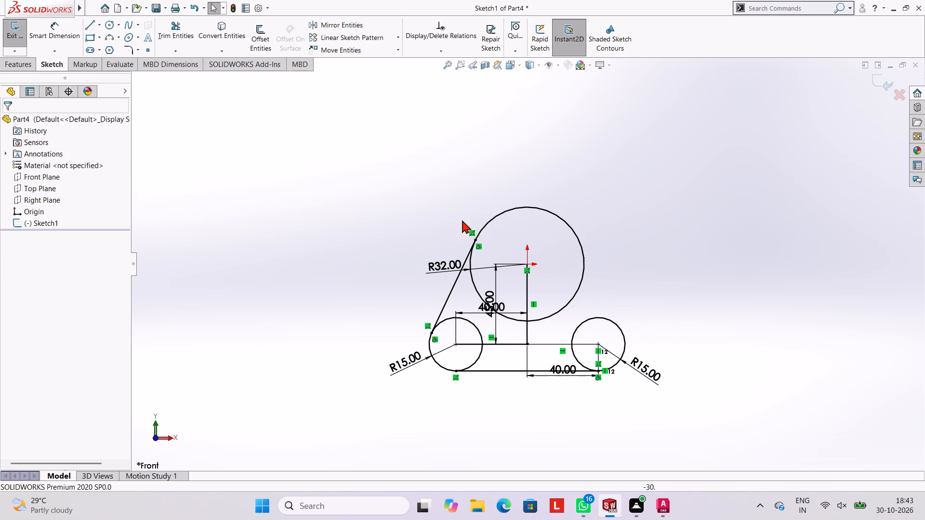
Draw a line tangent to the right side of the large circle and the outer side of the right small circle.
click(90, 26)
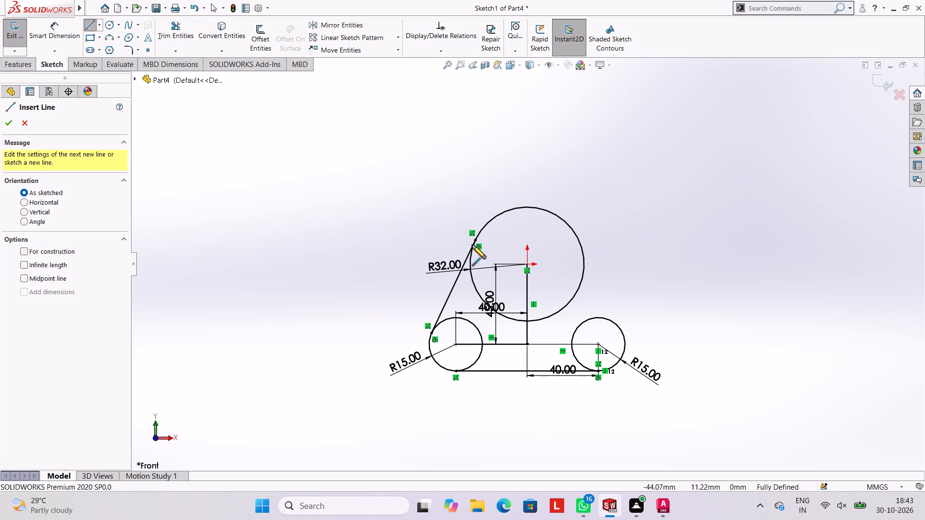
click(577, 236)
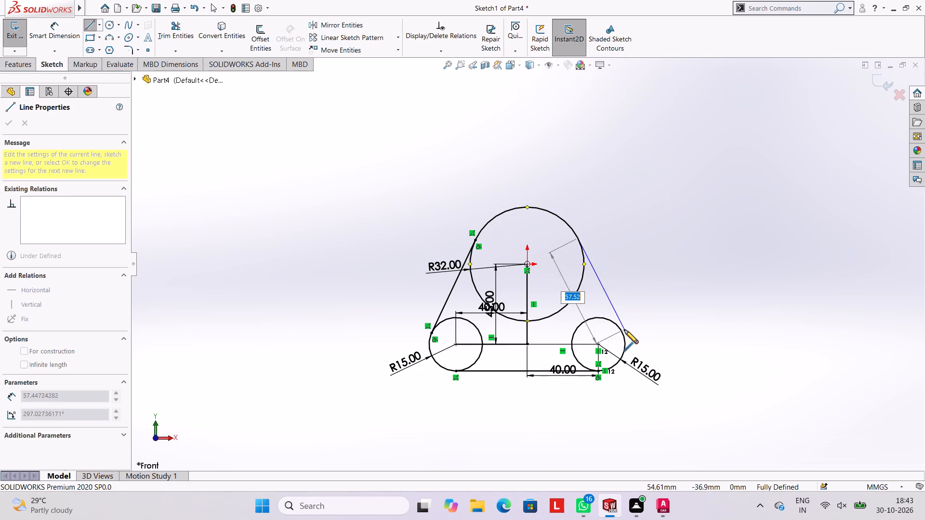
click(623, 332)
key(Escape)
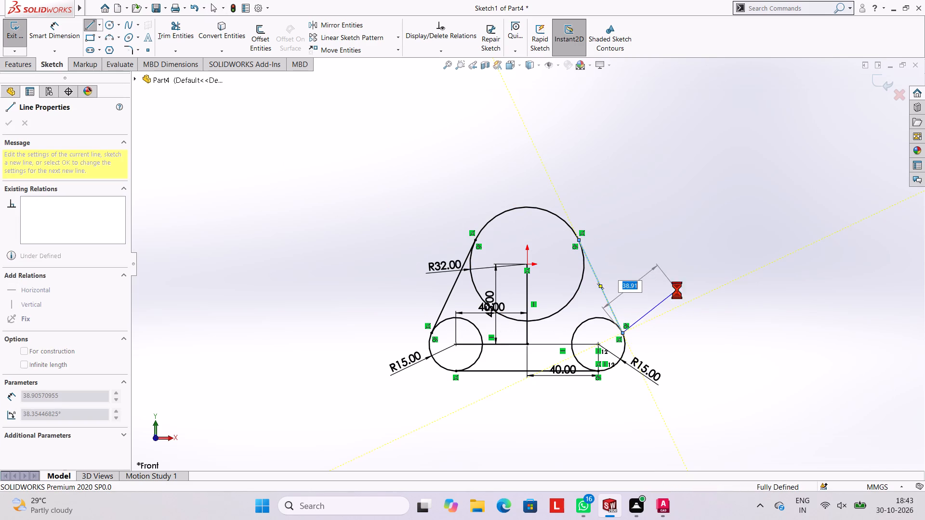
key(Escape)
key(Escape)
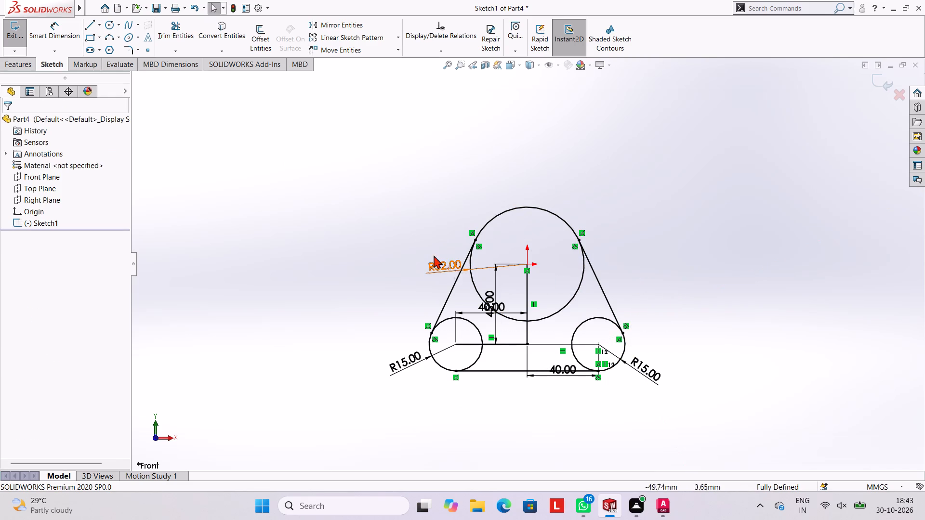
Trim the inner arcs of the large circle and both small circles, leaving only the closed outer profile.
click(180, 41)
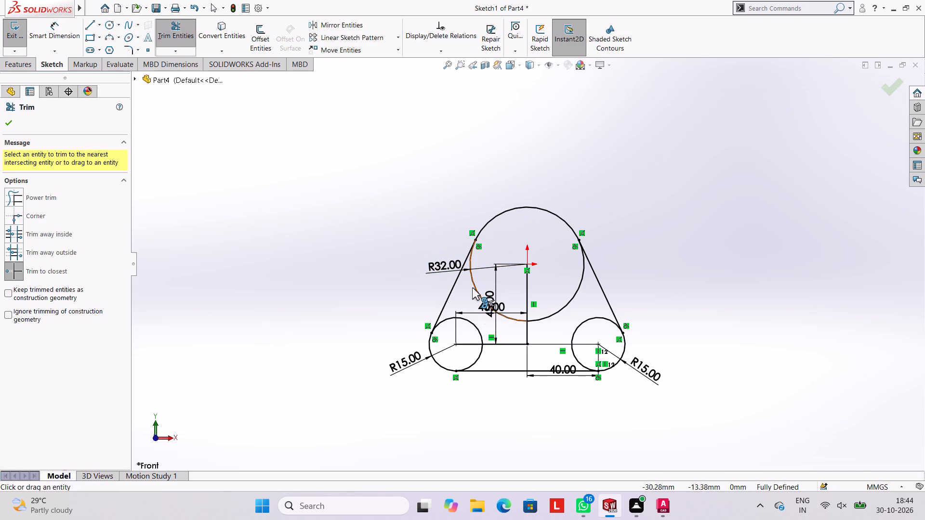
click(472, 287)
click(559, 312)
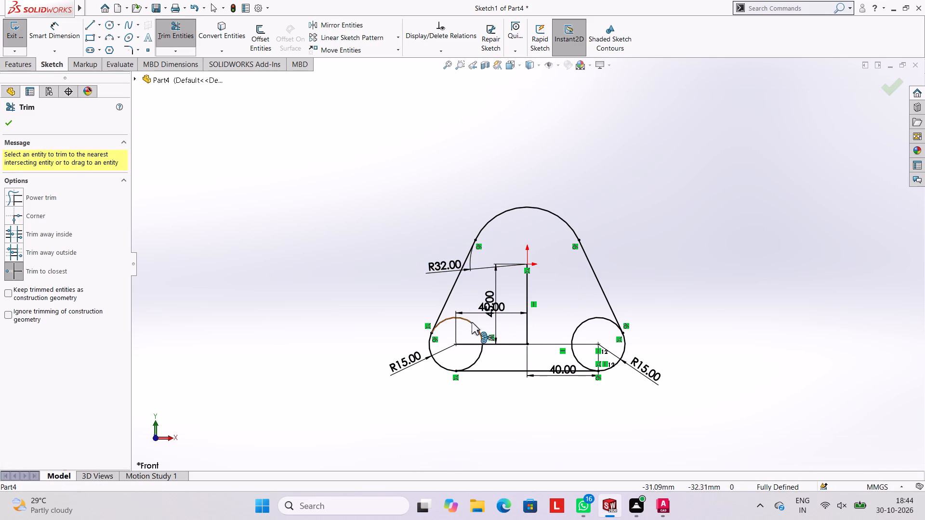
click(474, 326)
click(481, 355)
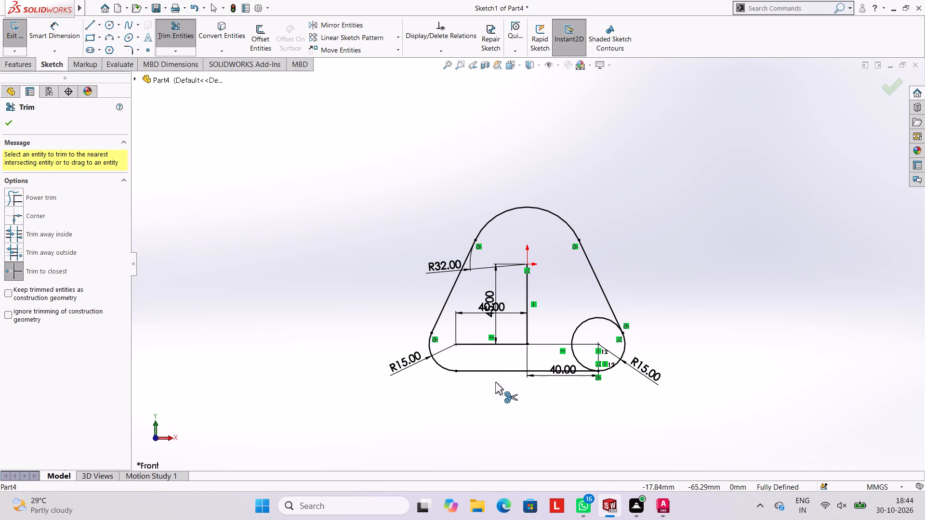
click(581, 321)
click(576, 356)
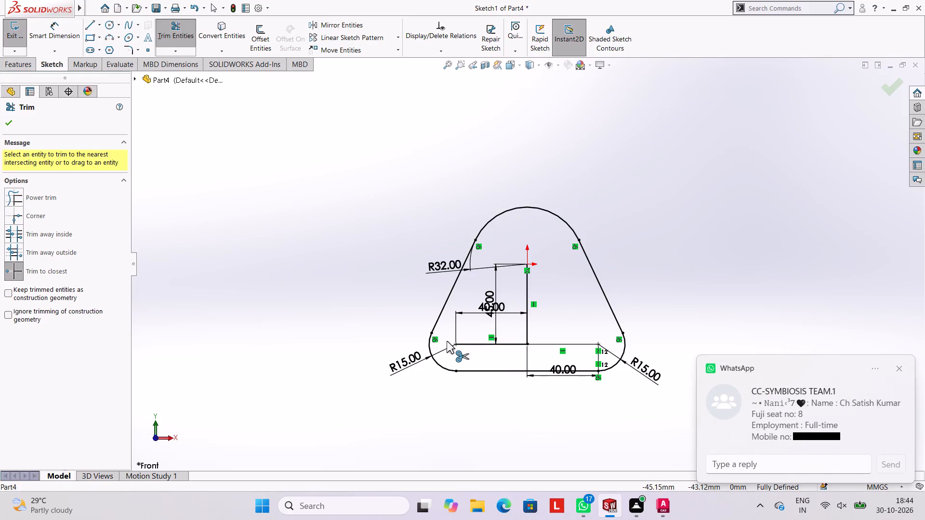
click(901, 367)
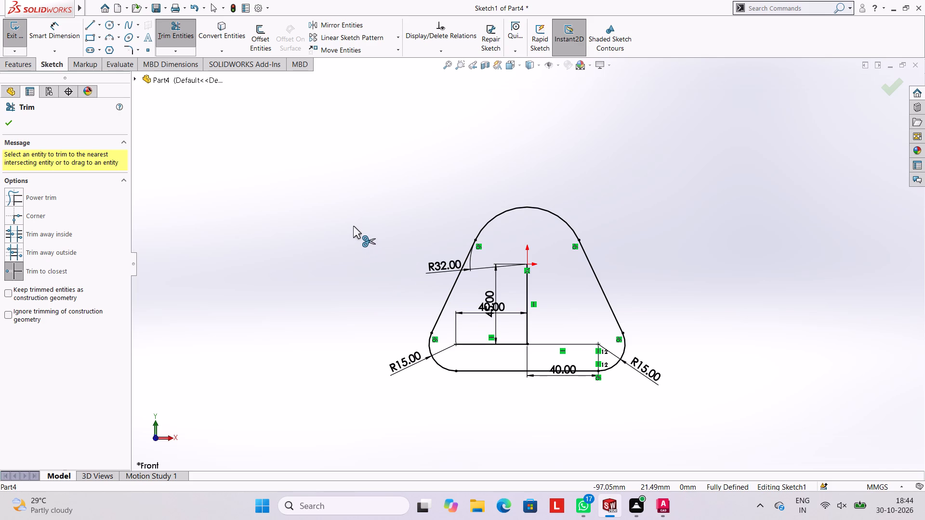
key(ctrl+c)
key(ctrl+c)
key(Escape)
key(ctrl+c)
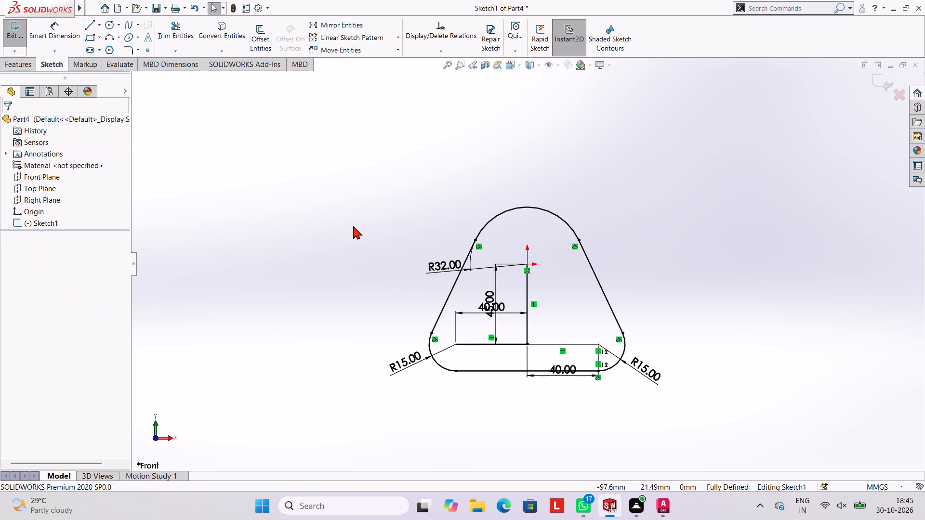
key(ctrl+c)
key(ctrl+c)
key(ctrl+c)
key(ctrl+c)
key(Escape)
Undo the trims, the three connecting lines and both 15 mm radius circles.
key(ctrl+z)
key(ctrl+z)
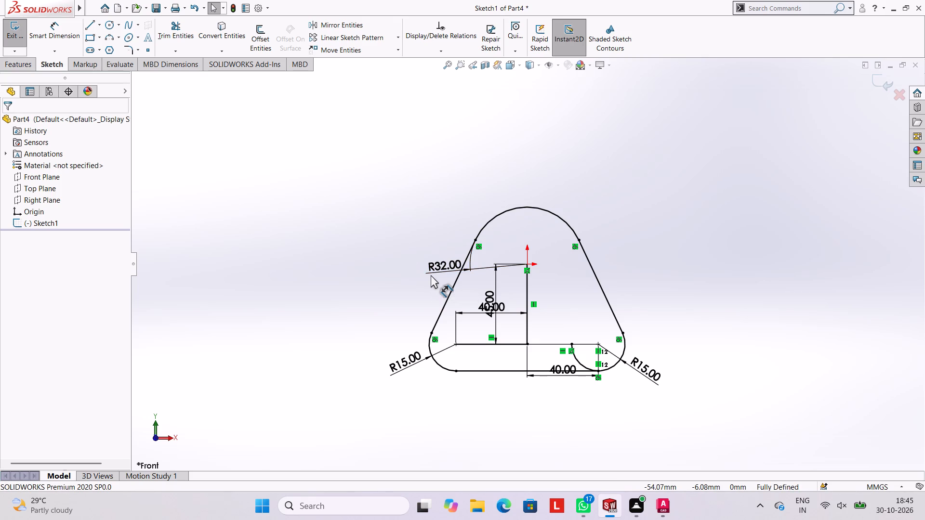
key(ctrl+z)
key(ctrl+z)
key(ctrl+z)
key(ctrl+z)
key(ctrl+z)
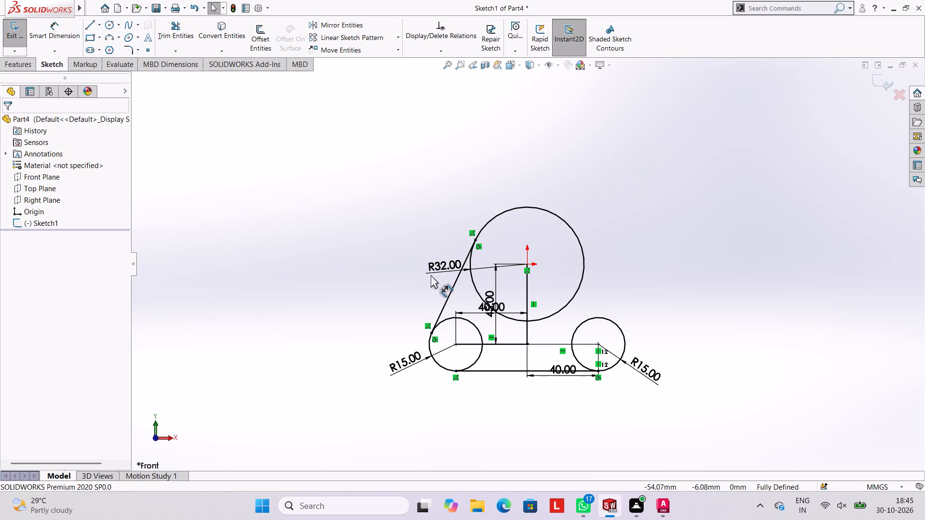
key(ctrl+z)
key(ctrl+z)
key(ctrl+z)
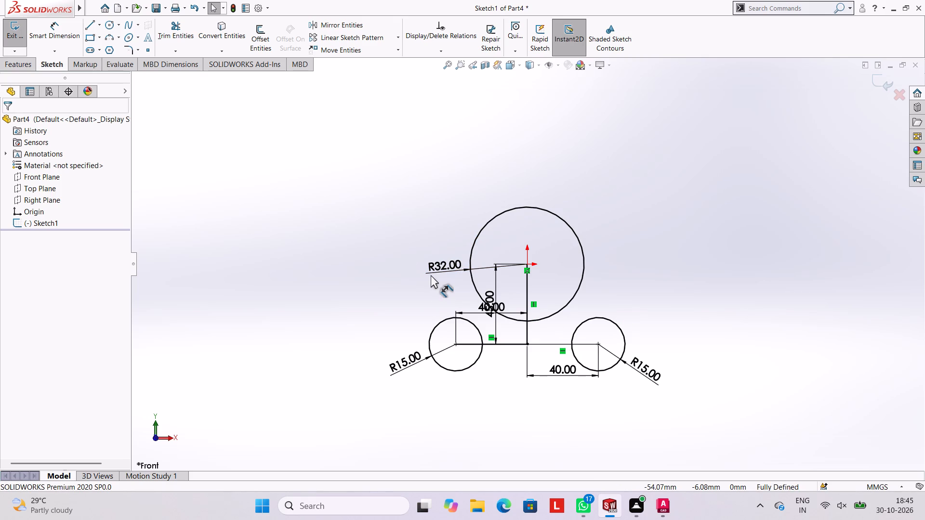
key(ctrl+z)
Sketch a circle of radius 20 mm centred on the outer end of the left horizontal line.
click(112, 25)
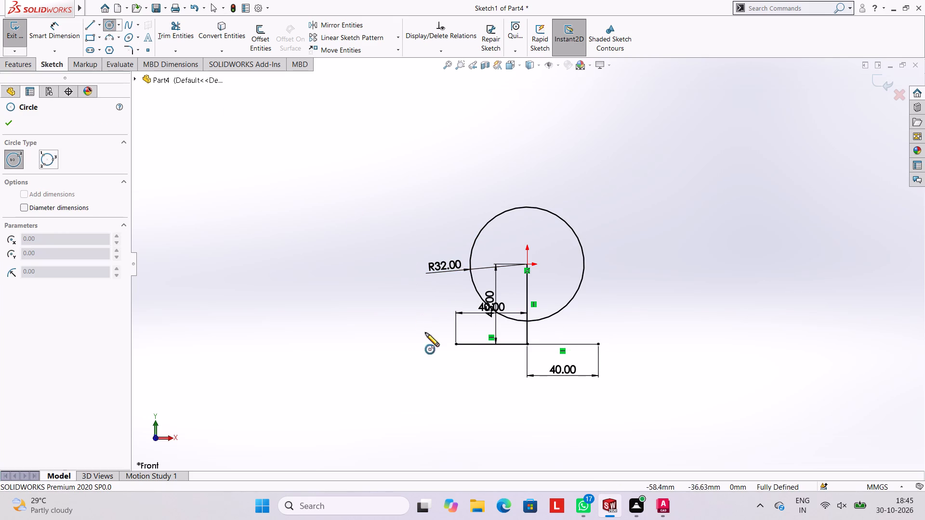
click(457, 344)
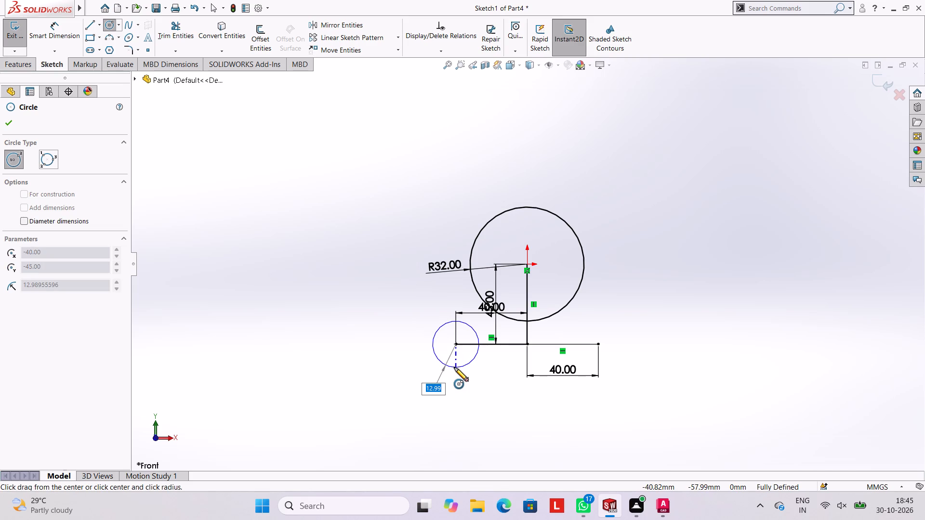
text(20)
key(Return)
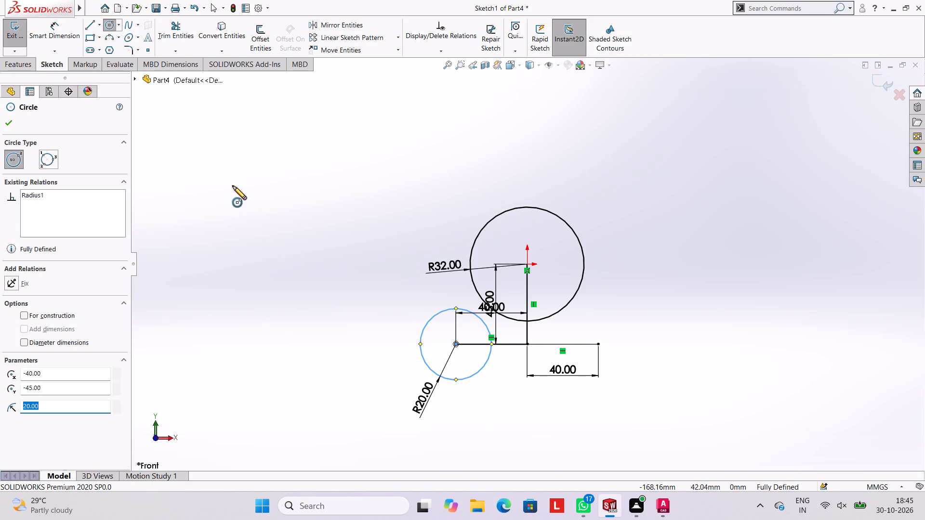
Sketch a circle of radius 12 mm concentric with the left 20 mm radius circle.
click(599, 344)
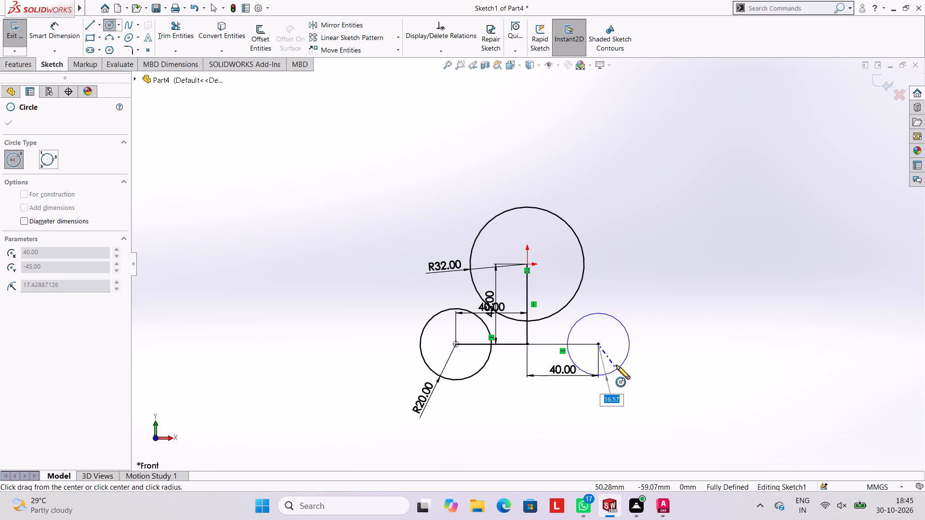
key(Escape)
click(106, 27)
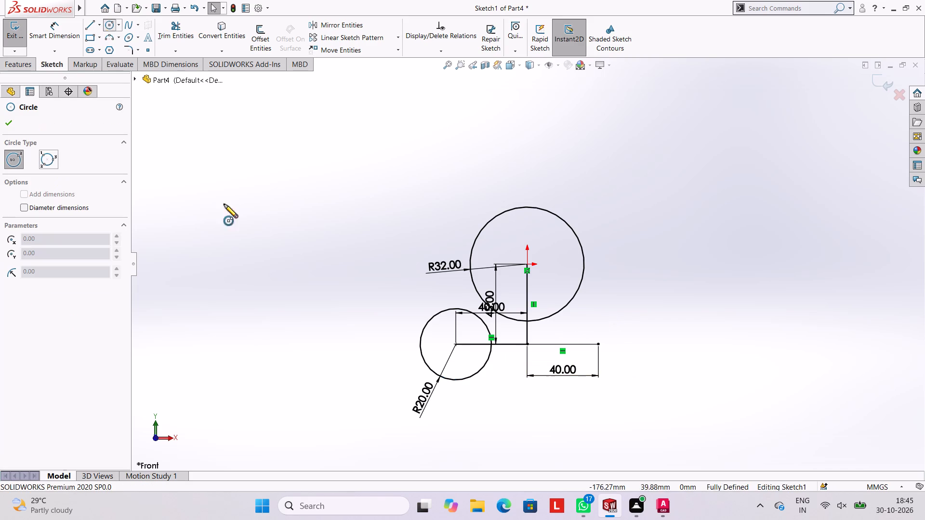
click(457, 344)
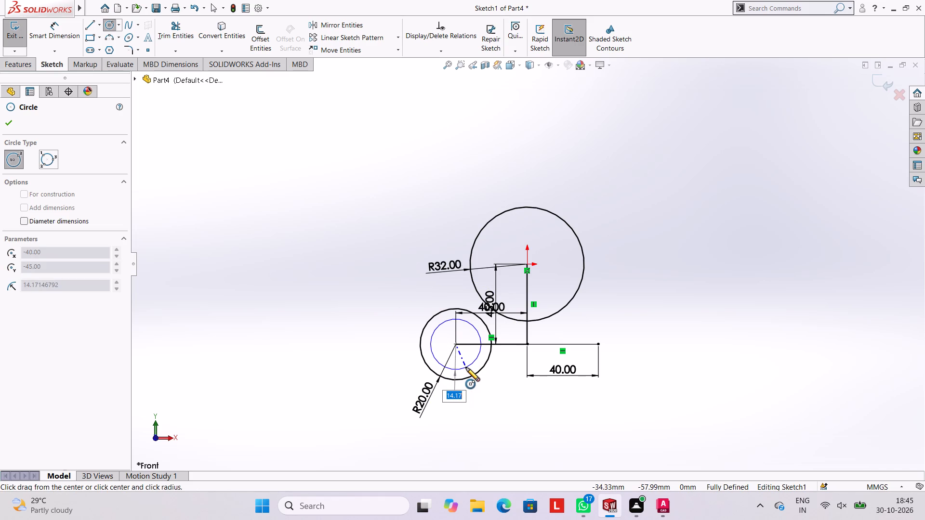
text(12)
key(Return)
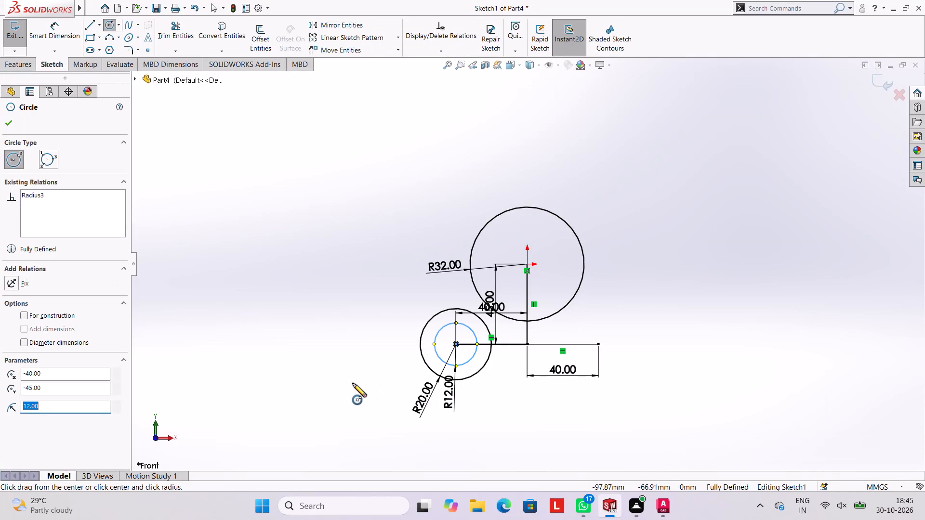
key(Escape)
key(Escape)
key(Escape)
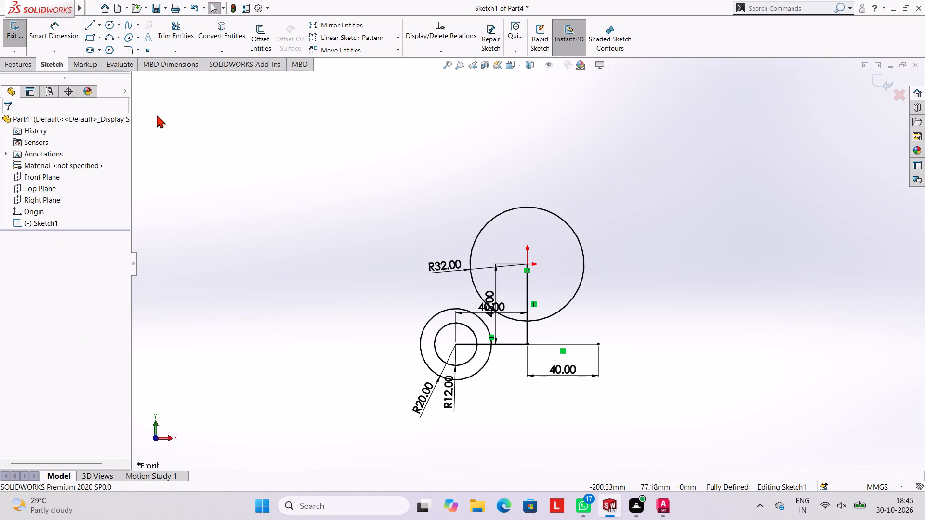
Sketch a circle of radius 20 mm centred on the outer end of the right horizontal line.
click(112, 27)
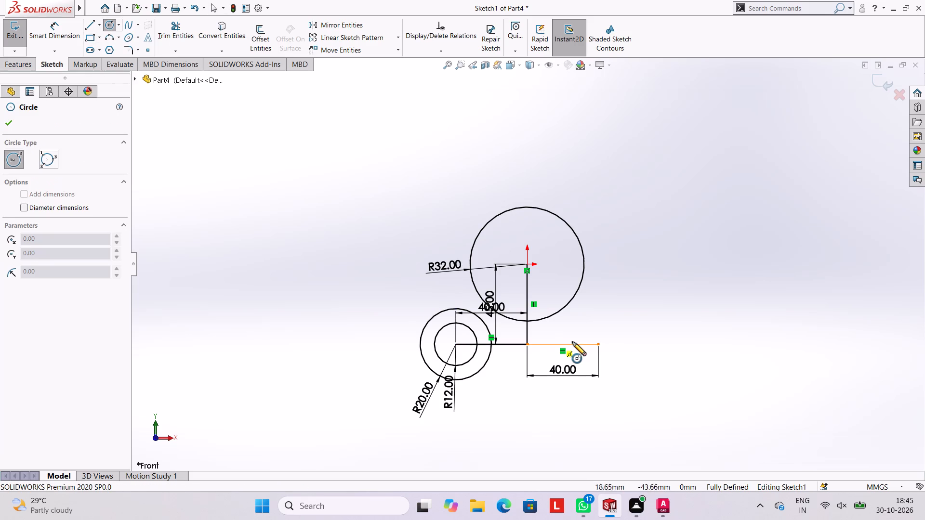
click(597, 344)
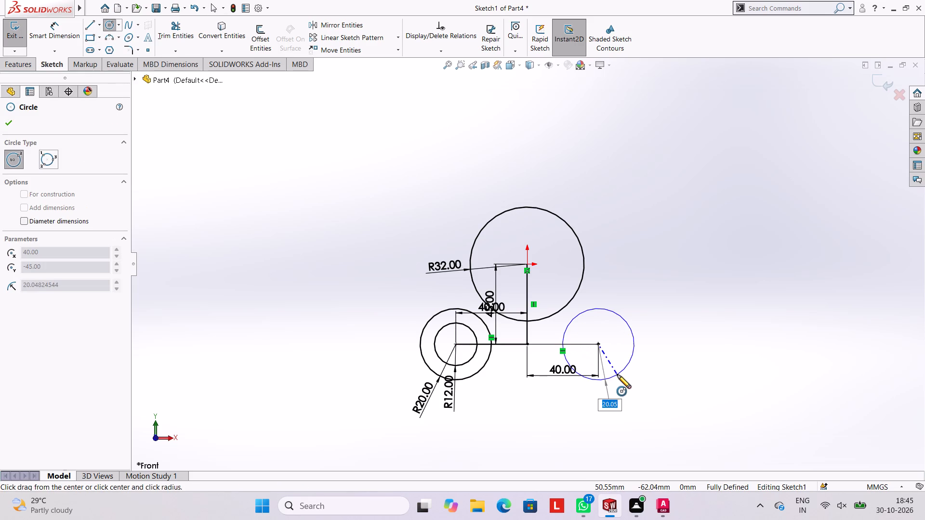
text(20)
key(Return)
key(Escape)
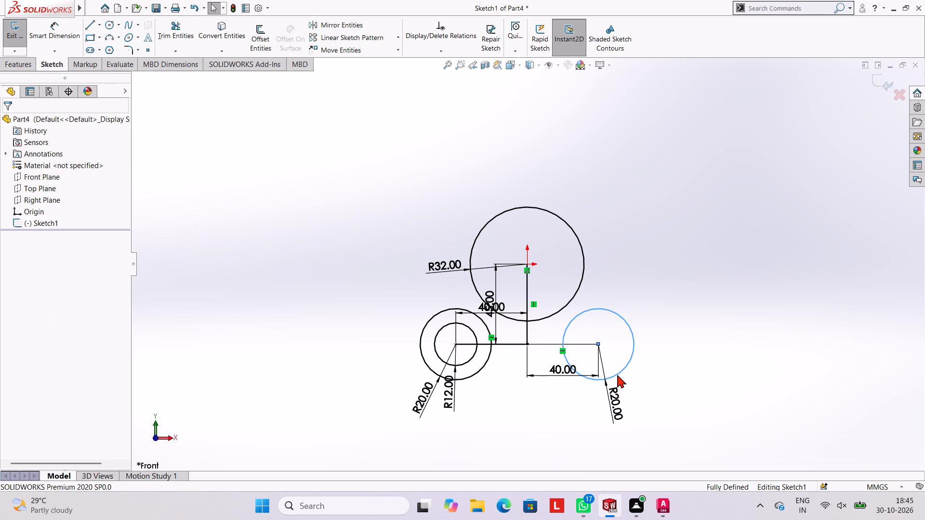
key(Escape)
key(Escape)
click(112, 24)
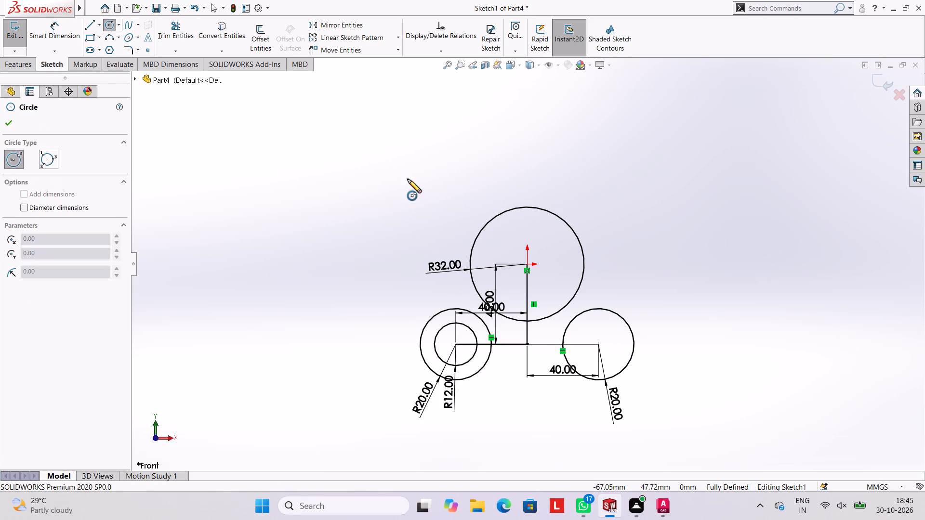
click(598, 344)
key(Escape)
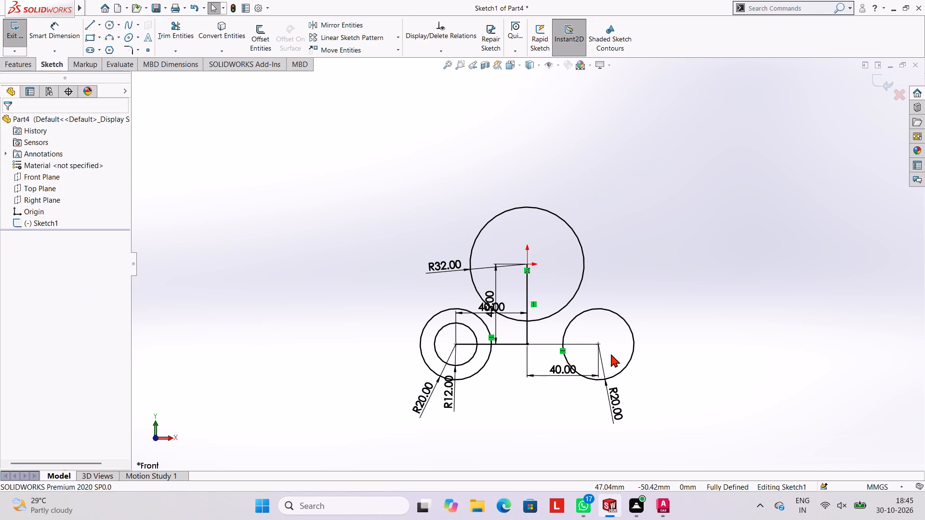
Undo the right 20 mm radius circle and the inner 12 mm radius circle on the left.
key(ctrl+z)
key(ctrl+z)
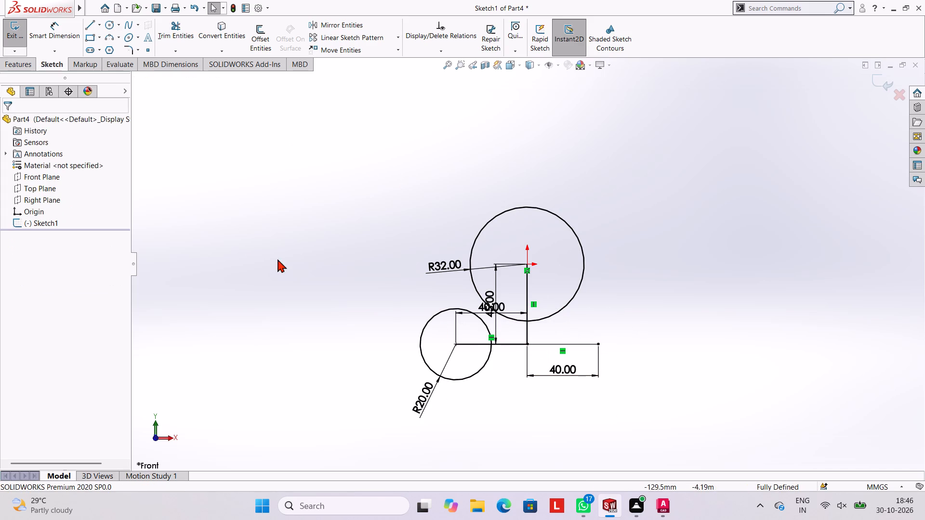
Sketch a circle of radius 20 mm centred on the outer end of the right horizontal line.
click(111, 26)
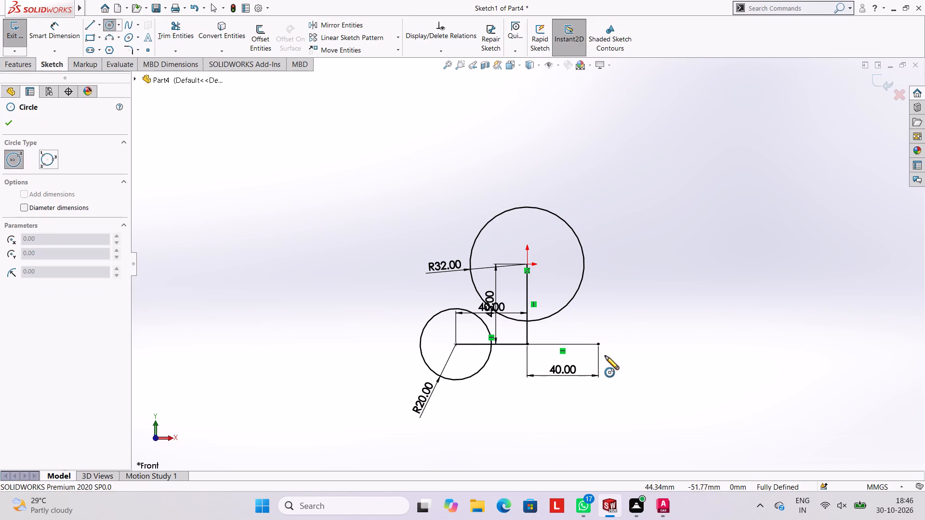
click(597, 344)
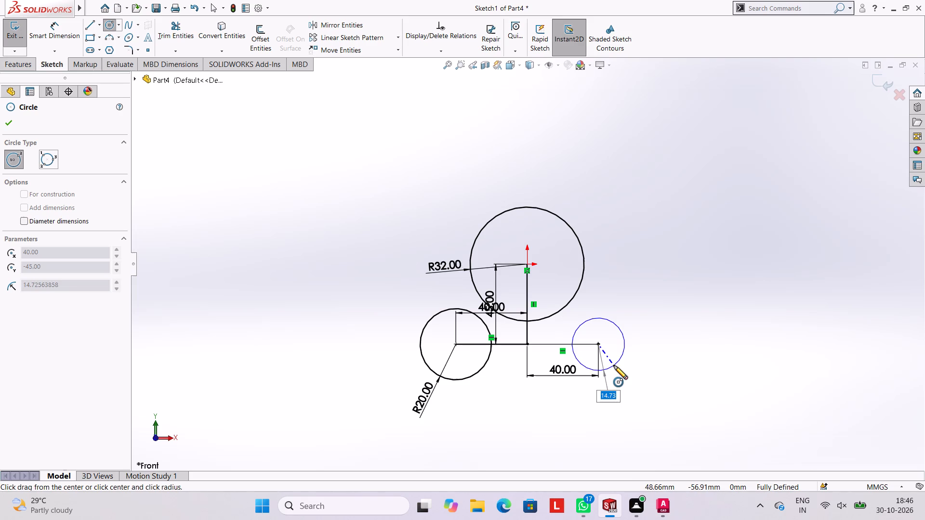
text(20)
key(Return)
key(Escape)
key(Escape)
key(Escape)
key(Escape)
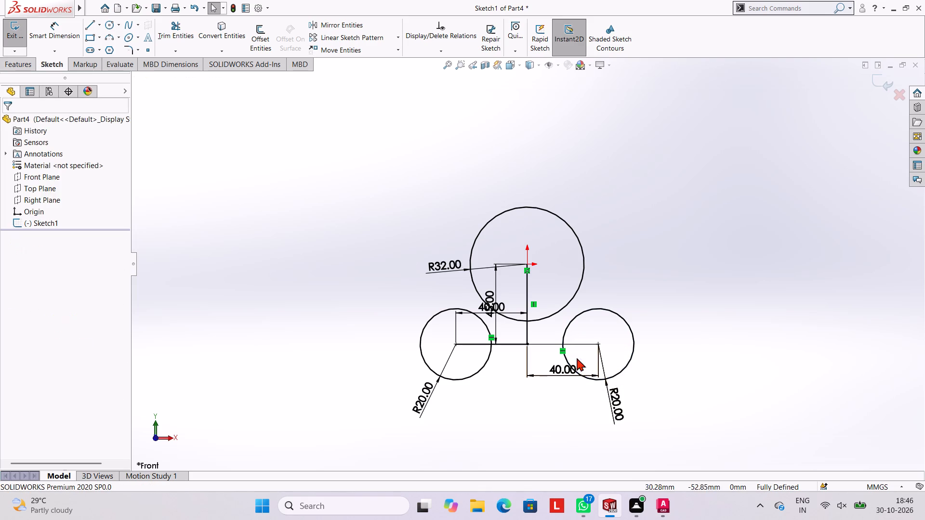
Draw a line tangent to the outer side of the left small circle and the left side of the large circle.
click(89, 27)
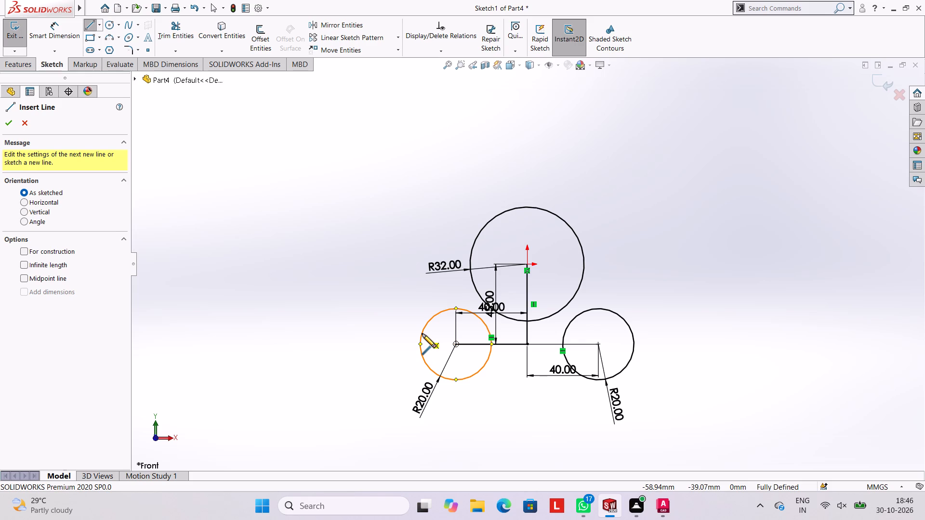
click(422, 334)
click(482, 228)
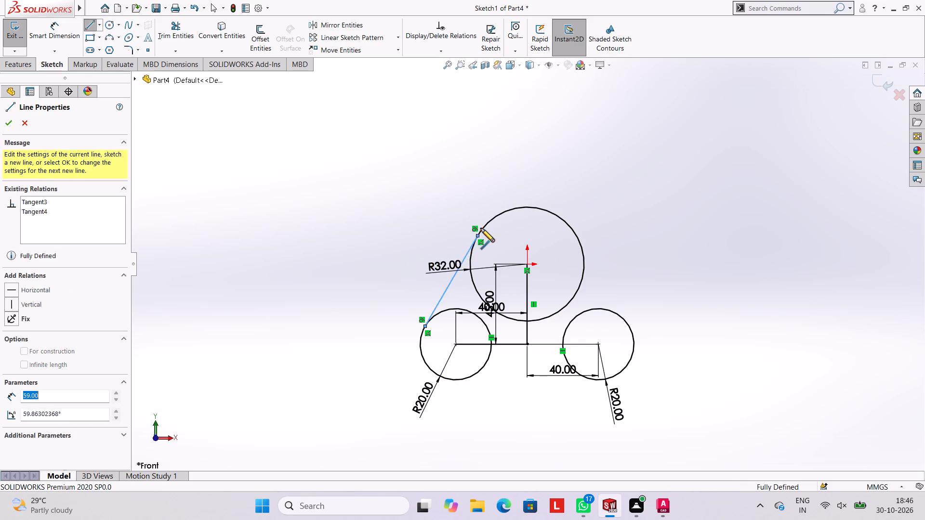
key(Escape)
key(Escape)
key(Escape)
key(Escape)
key(Escape)
key(Escape)
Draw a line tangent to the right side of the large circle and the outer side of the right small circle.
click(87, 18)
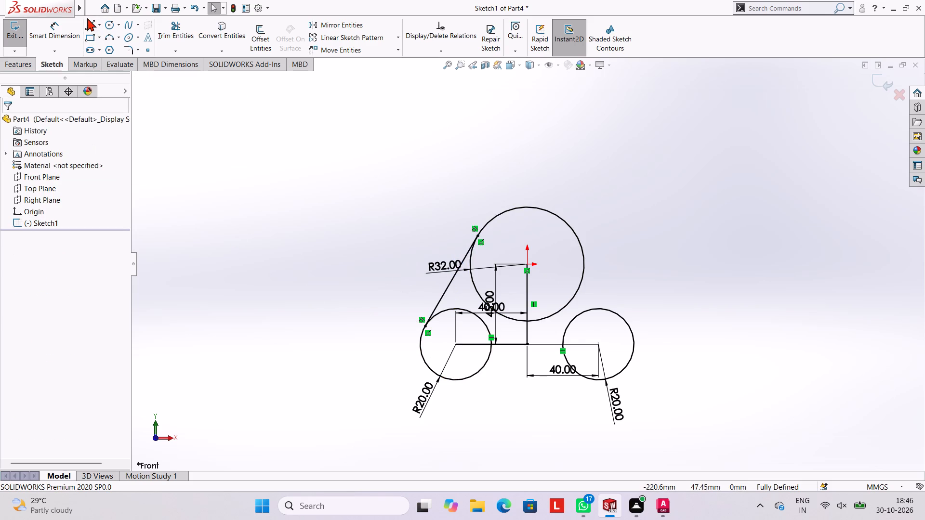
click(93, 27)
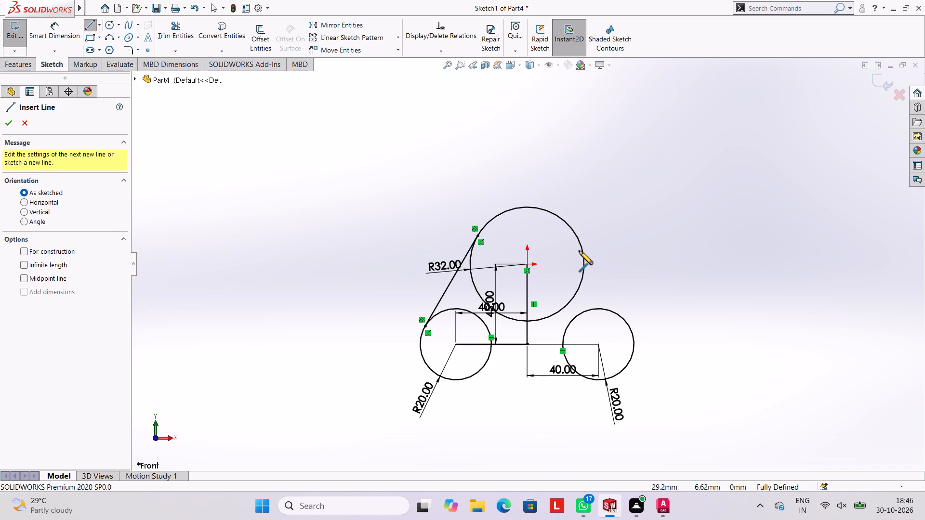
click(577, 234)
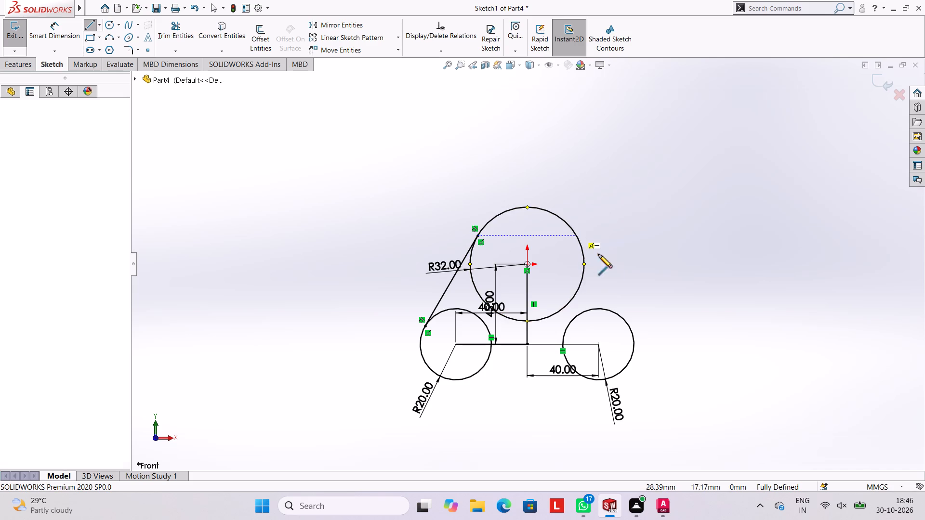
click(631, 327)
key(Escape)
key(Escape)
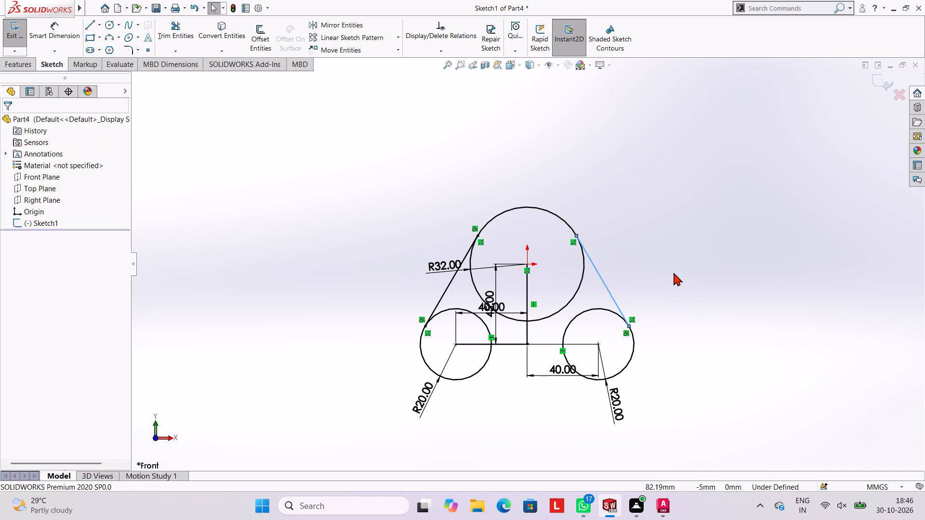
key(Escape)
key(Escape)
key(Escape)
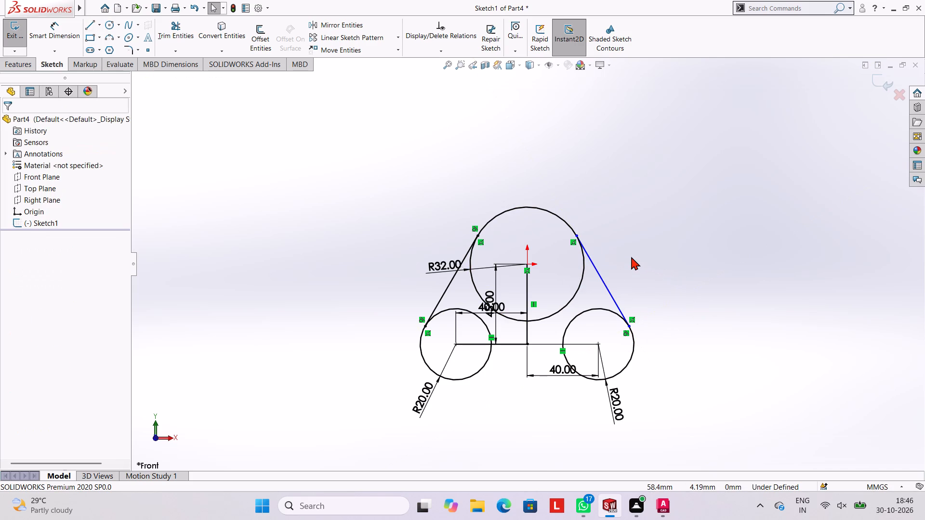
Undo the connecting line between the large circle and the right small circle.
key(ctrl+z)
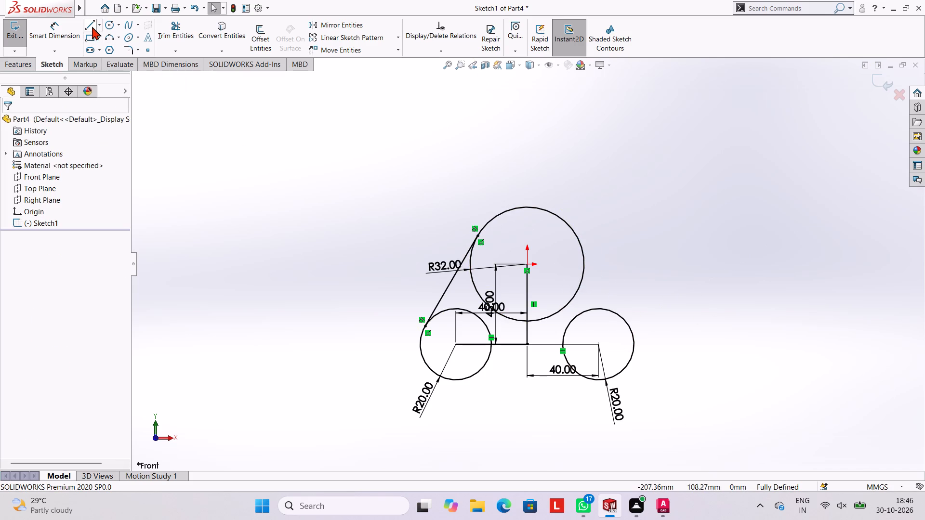
Draw a line from the large circle's right side to the right small circle's outer side, tangent to both.
click(94, 27)
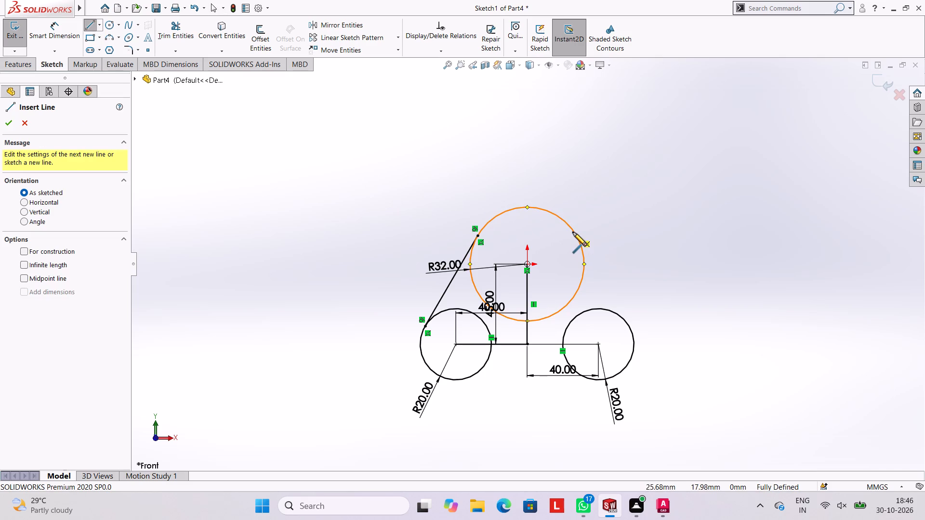
click(573, 229)
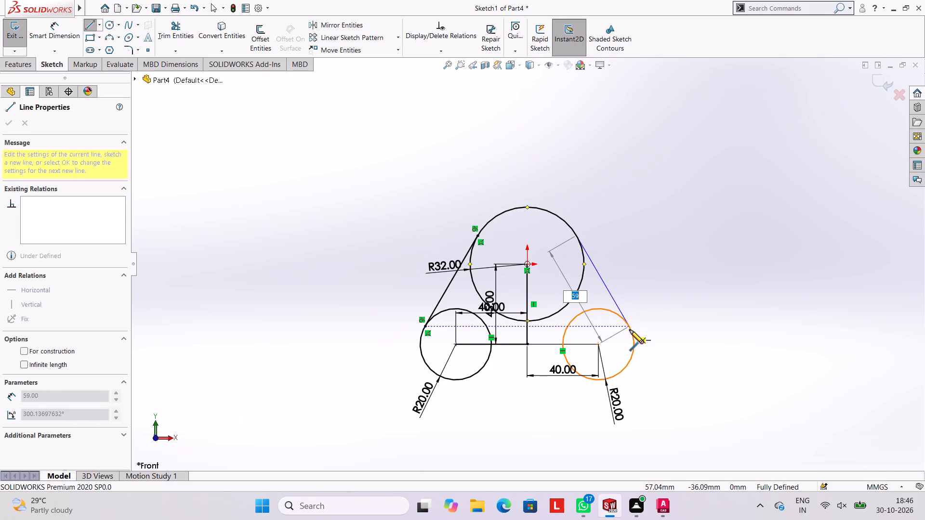
click(634, 331)
key(Escape)
key(Escape)
key(Escape)
key(Escape)
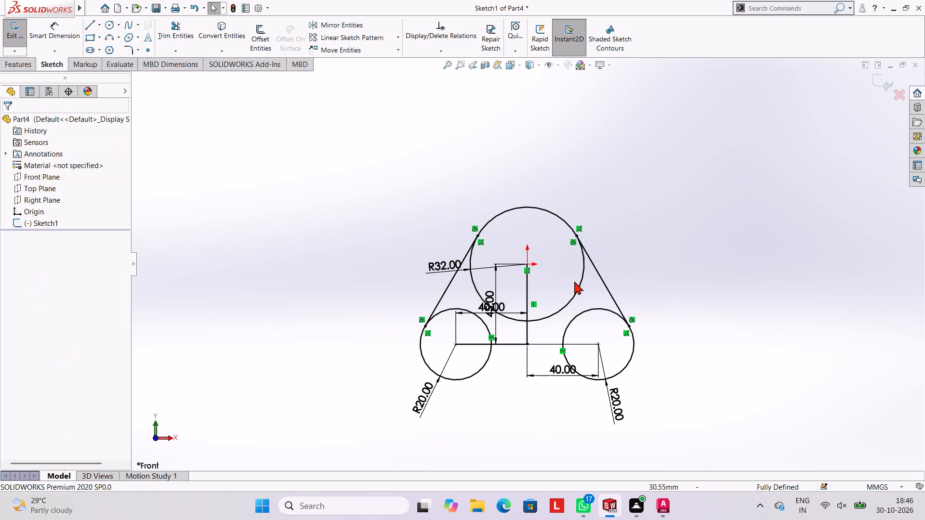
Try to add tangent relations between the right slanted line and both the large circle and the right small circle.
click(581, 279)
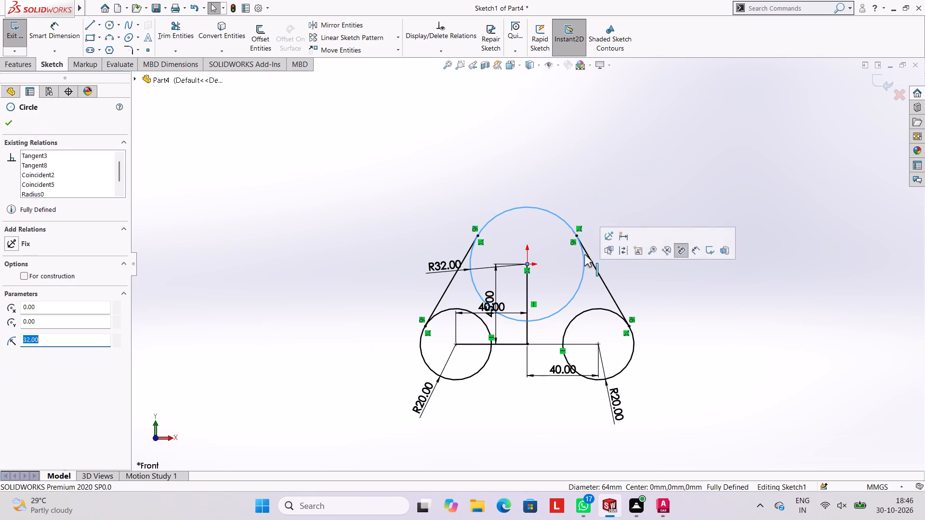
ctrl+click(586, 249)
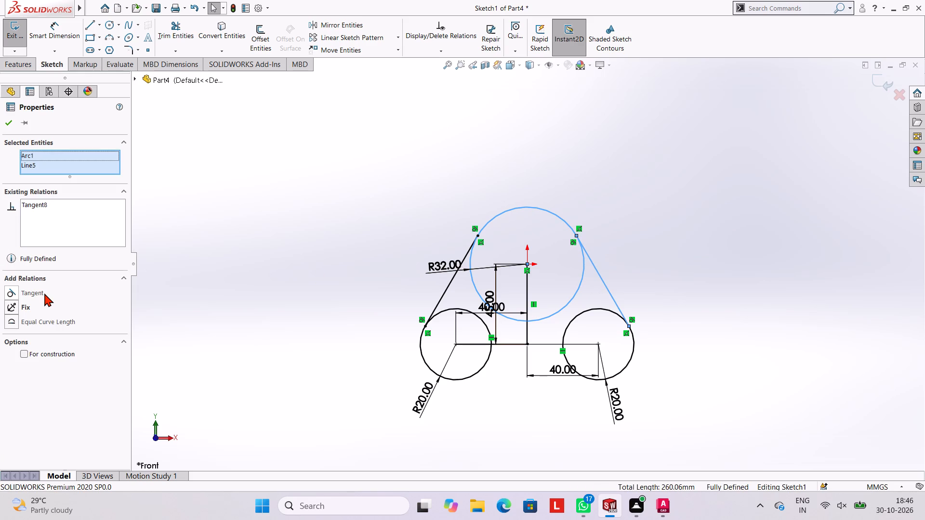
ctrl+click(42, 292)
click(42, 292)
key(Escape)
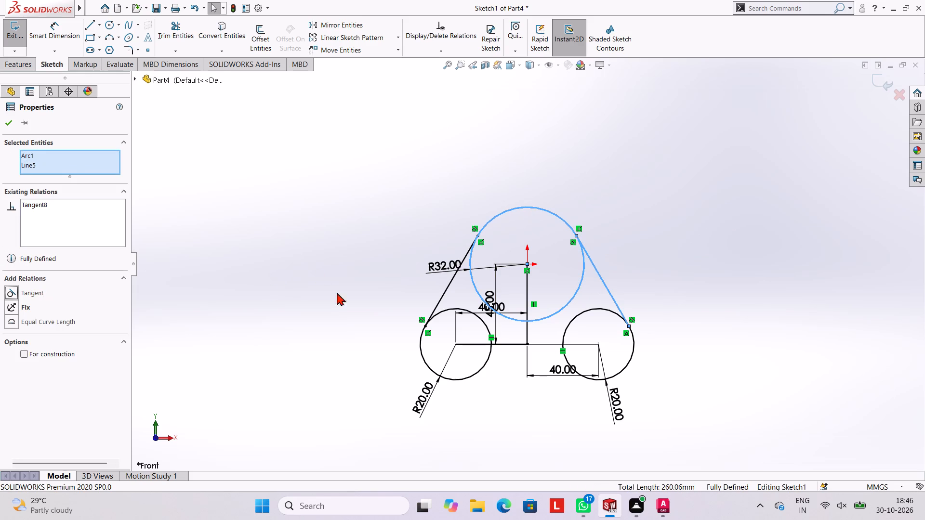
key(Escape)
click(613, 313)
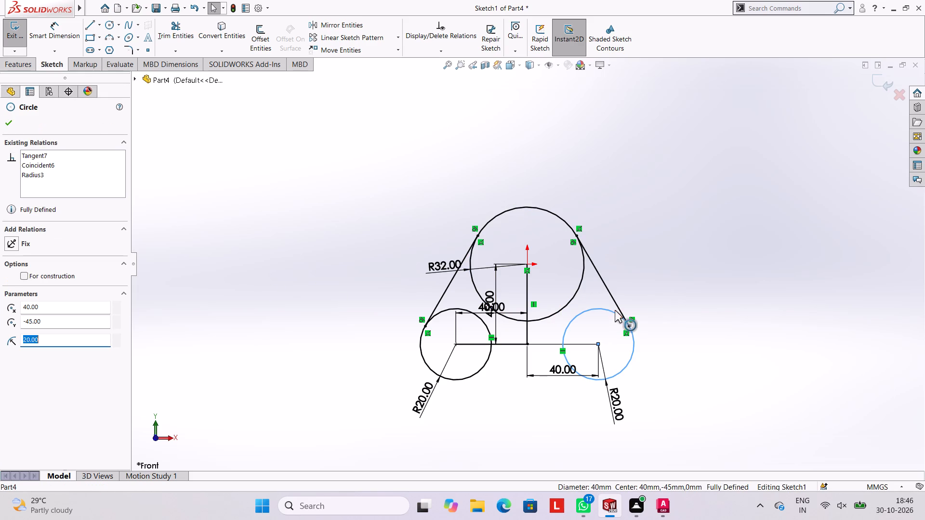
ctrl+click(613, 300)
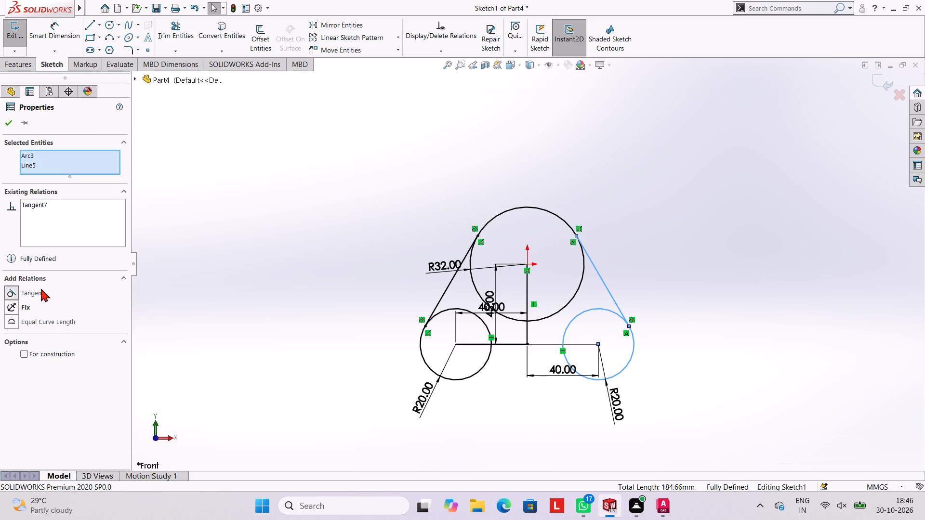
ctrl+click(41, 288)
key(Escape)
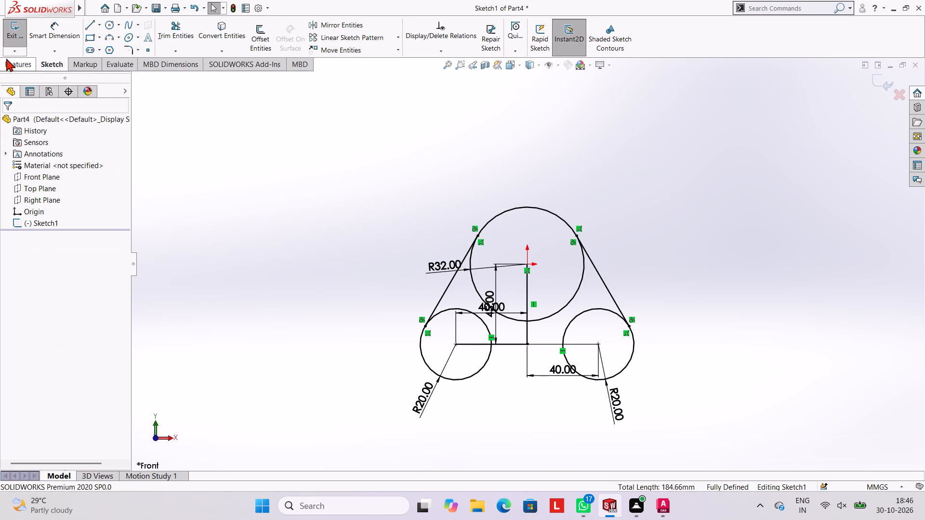
Draw a horizontal line joining the lowest points of the two small circles, tangent to the right one.
click(87, 28)
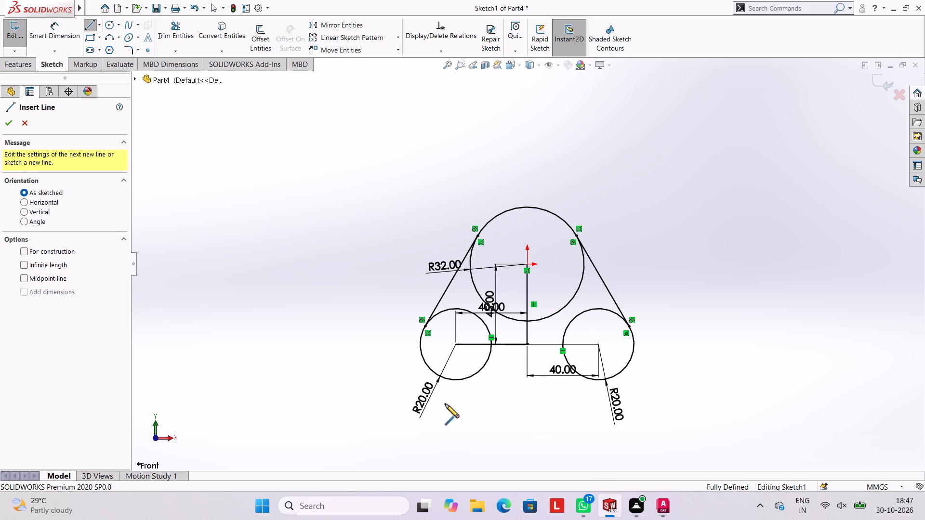
click(450, 378)
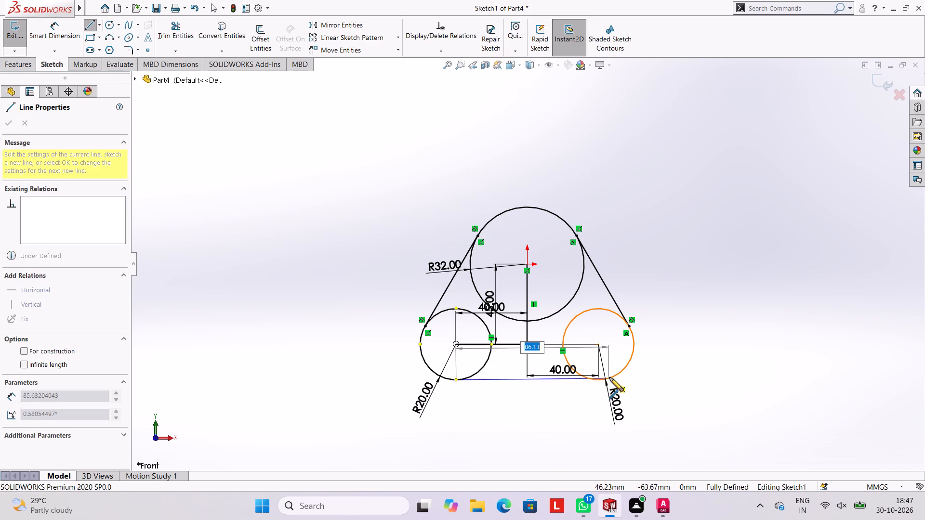
click(599, 378)
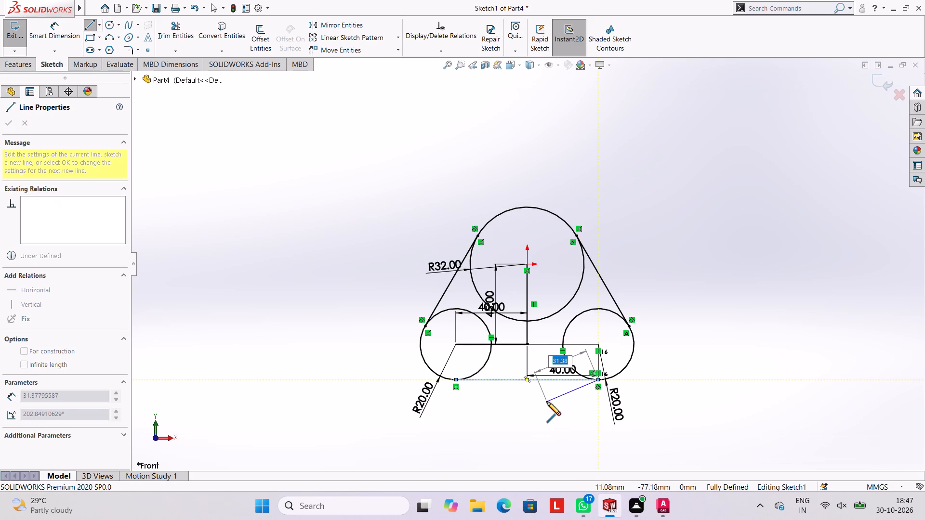
key(Escape)
key(Escape)
key(Escape)
key(Escape)
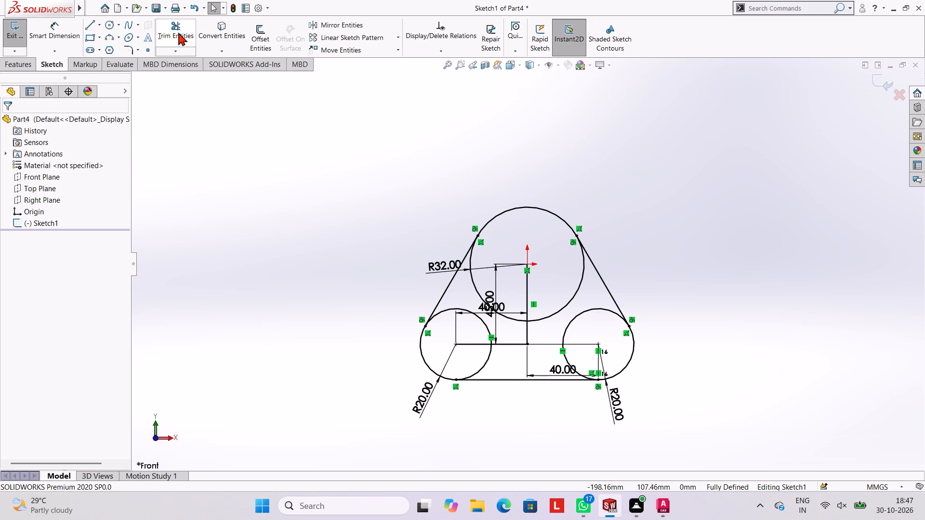
Trim away the portions of the large circle and both small circles lying inside the rounded-triangle outline.
click(178, 32)
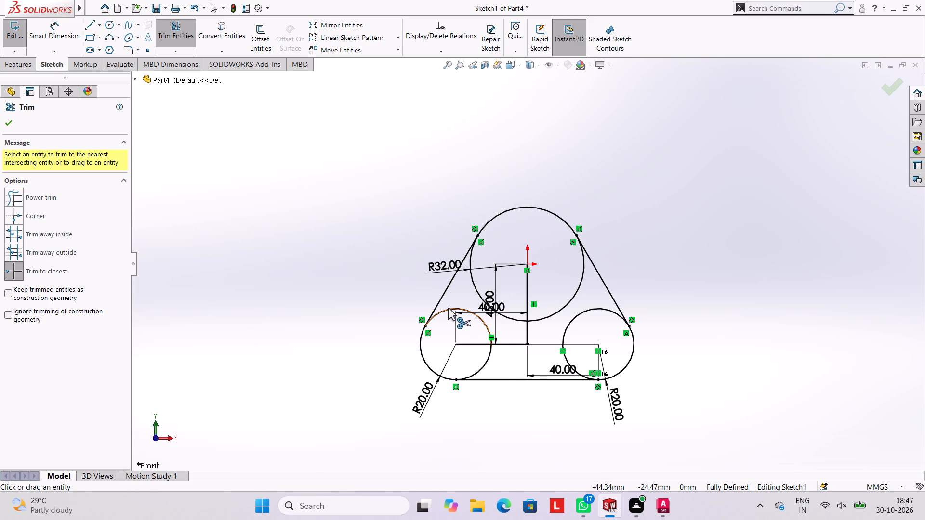
click(448, 308)
click(487, 366)
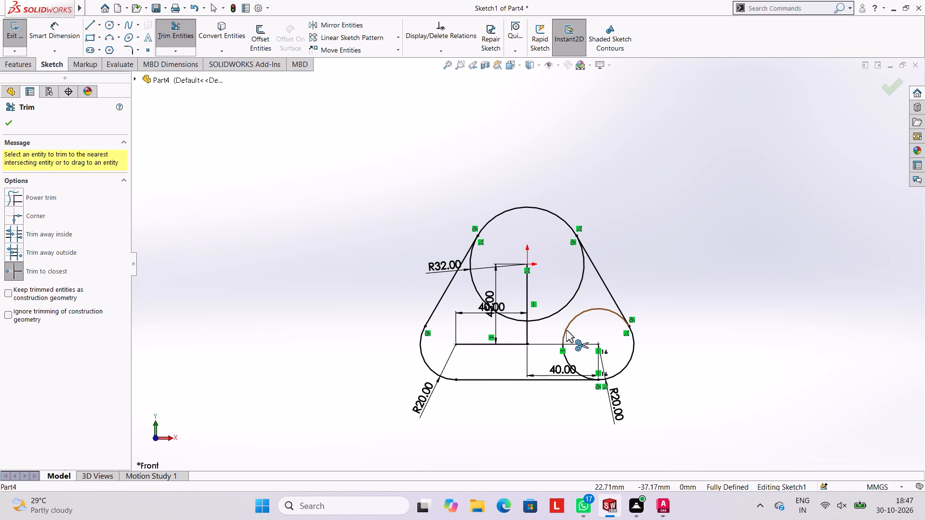
click(566, 330)
click(564, 357)
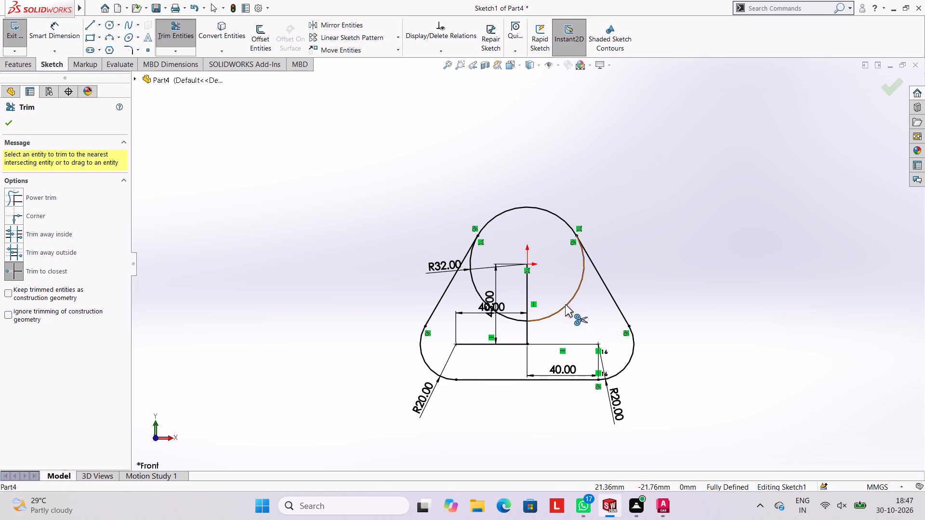
click(565, 304)
click(474, 286)
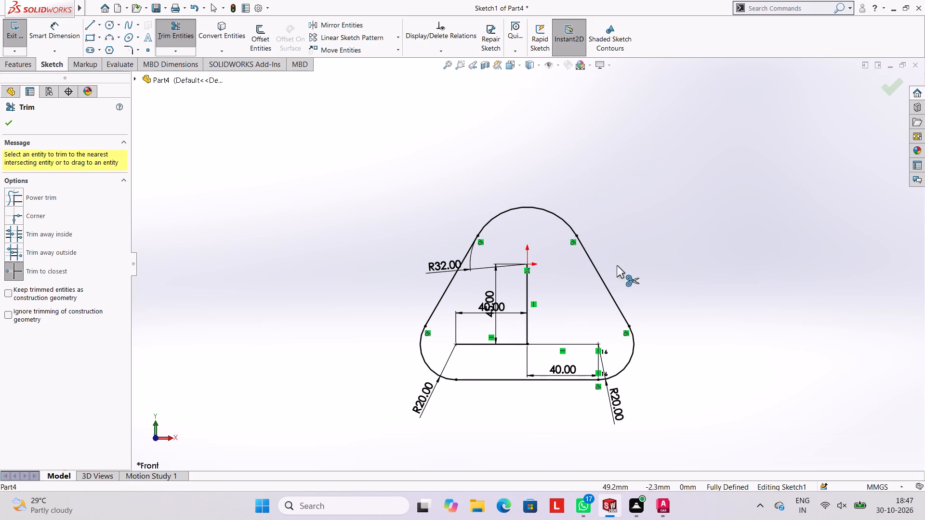
key(Escape)
key(Escape)
key(Escape)
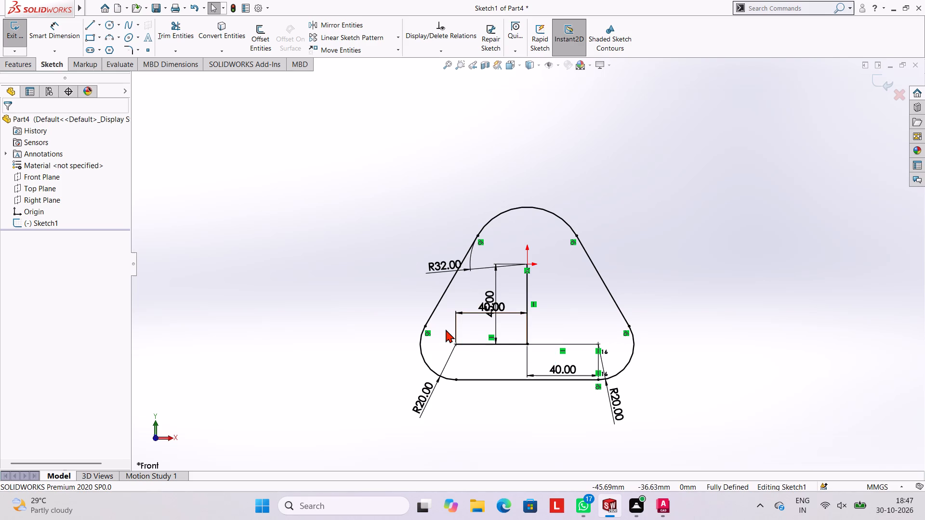
Extrude the rounded-triangle region as a blind boss 25 mm deep from the sketch plane.
click(27, 66)
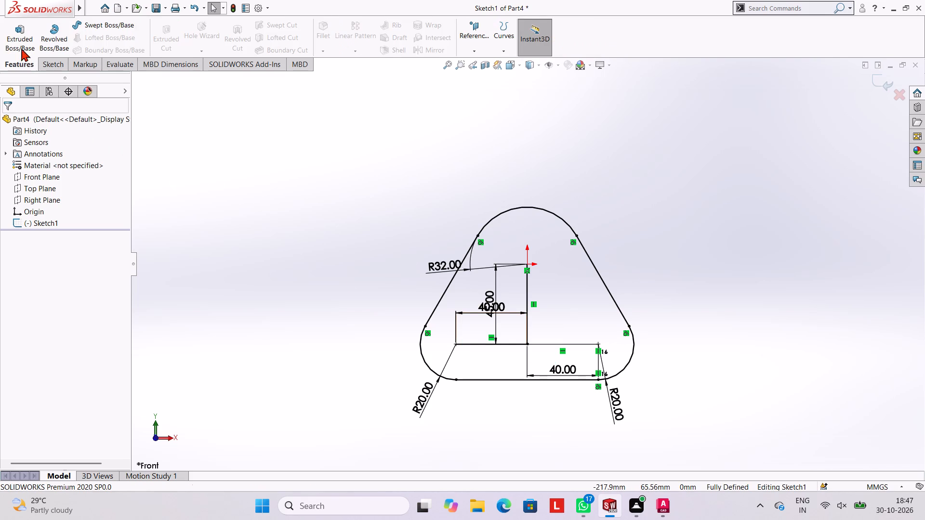
click(17, 34)
click(485, 253)
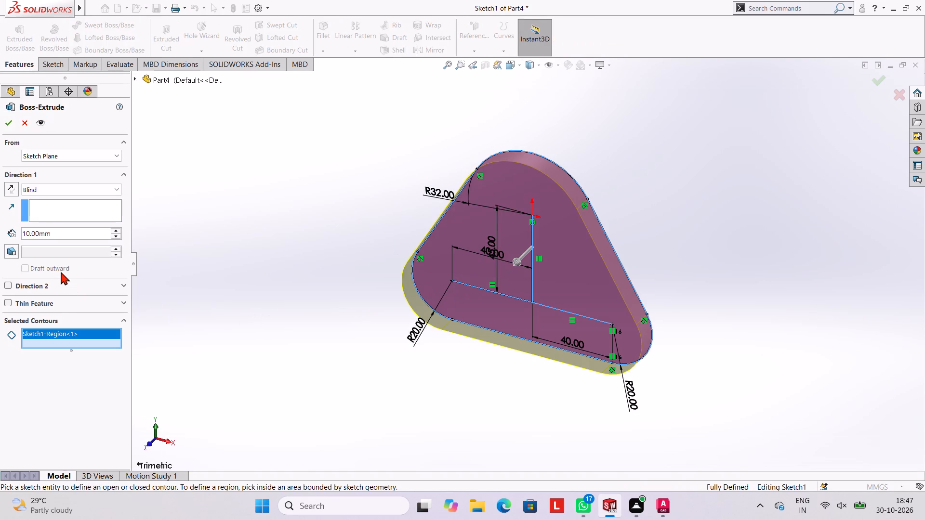
click(72, 234)
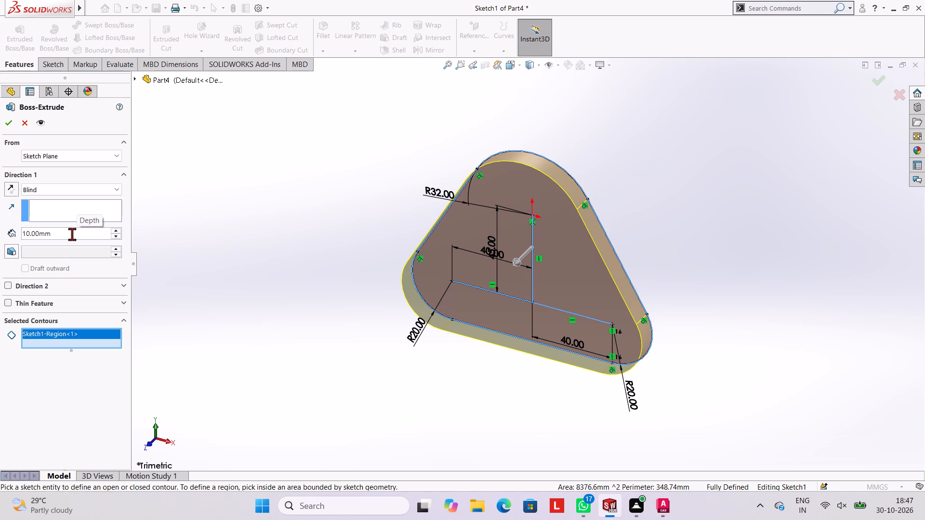
key(BackSpace)
key(BackSpace)
key(BackSpace)
key(BackSpace)
key(BackSpace)
key(BackSpace)
key(BackSpace)
key(BackSpace)
key(BackSpace)
key(BackSpace)
key(BackSpace)
key(BackSpace)
key(BackSpace)
key(BackSpace)
key(BackSpace)
key(BackSpace)
text(25)
key(Return)
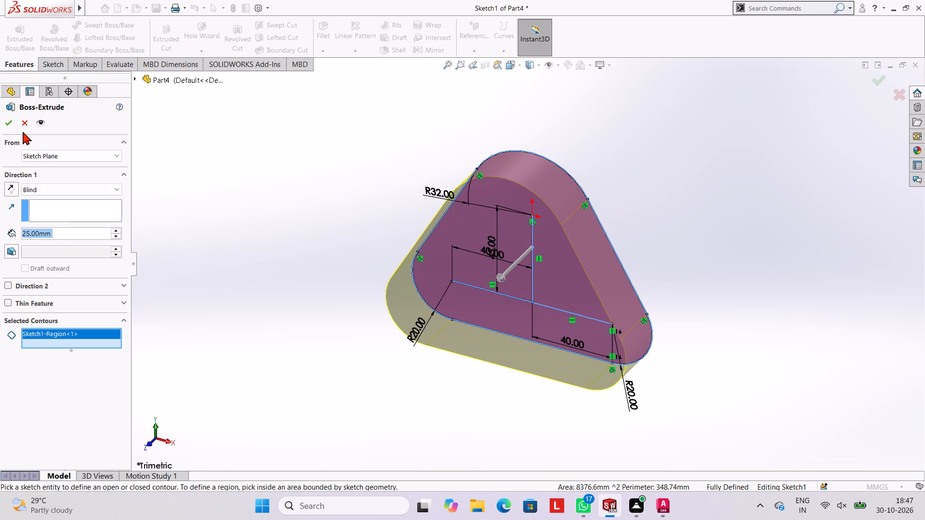
click(10, 126)
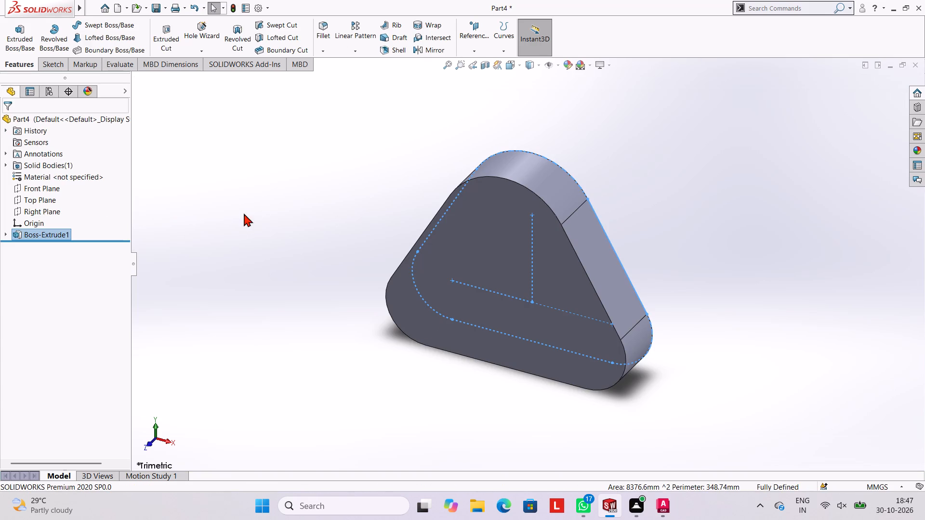
click(249, 194)
Sketch a 32 mm radius circle centred on the origin on the front face of the rounded-triangle plate.
middle_drag(518, 298, 560, 214)
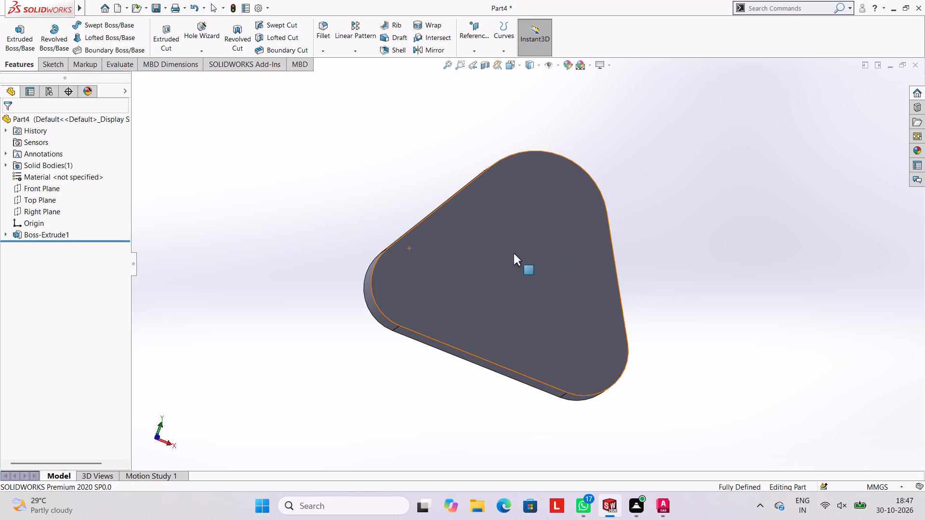
click(513, 253)
click(558, 228)
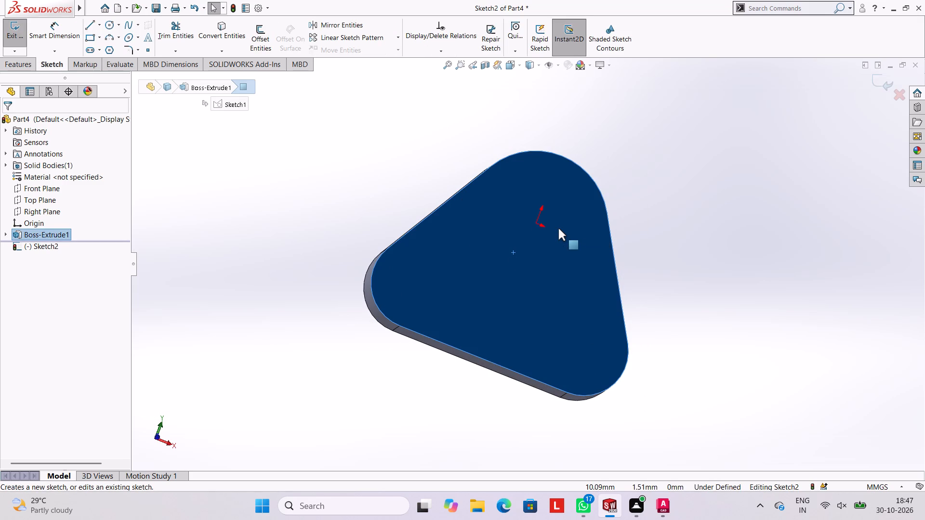
key(ctrl+8)
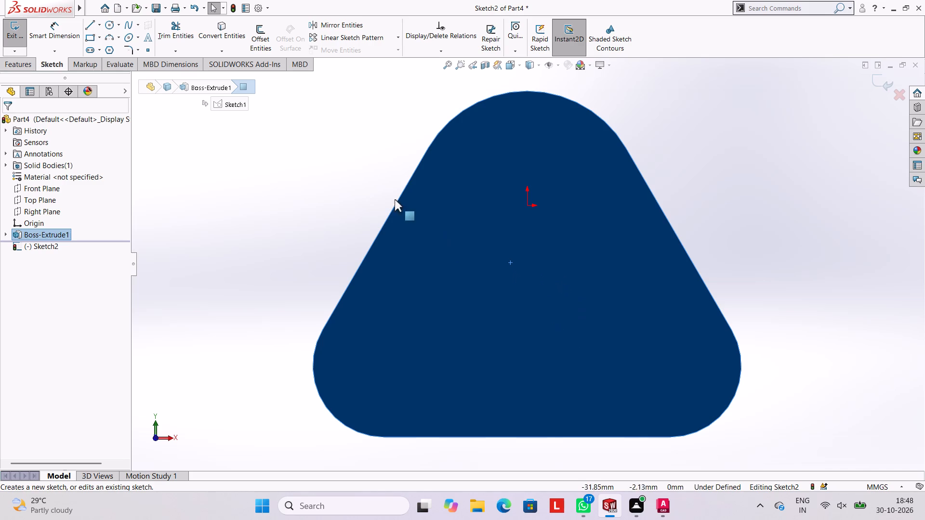
click(112, 28)
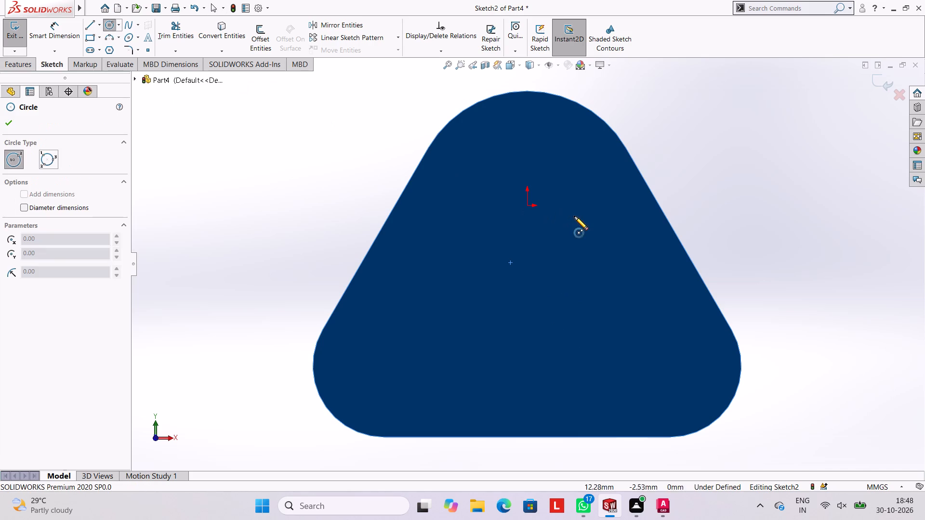
click(527, 207)
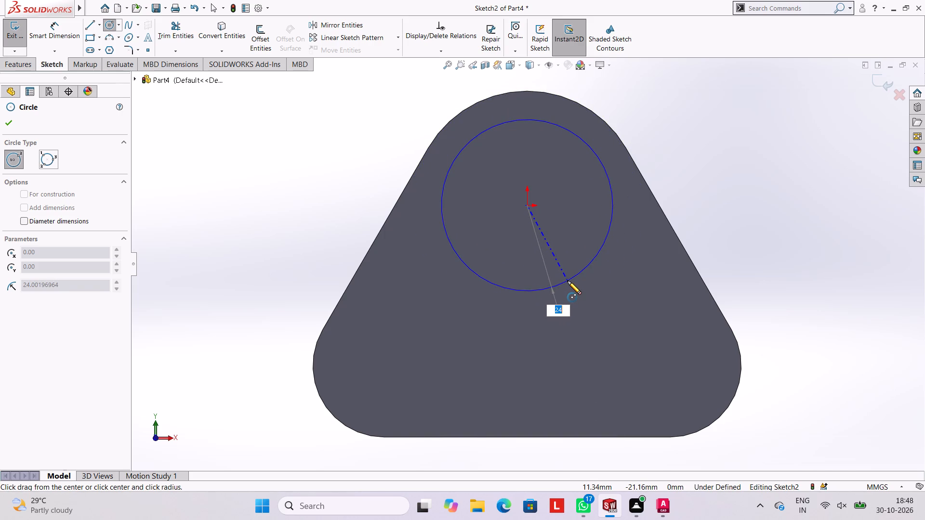
text(32)
key(Return)
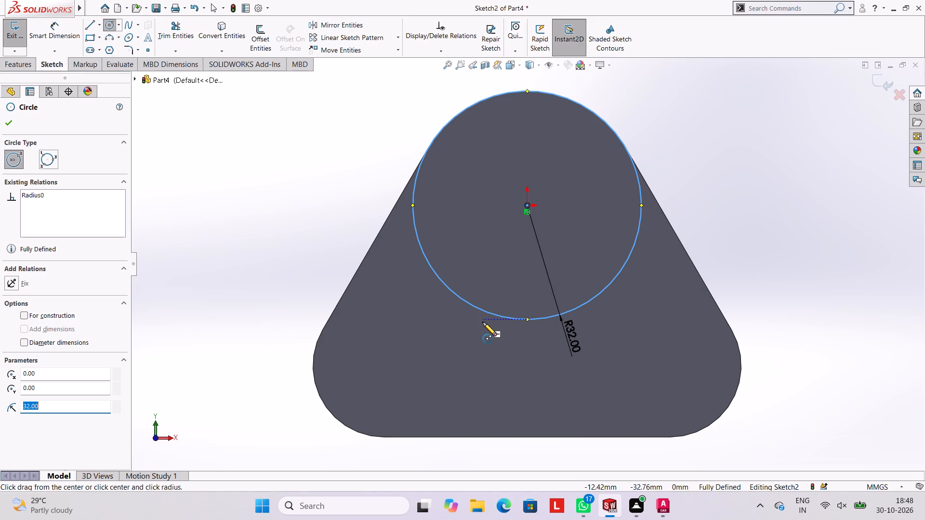
key(Escape)
key(Escape)
key(Escape)
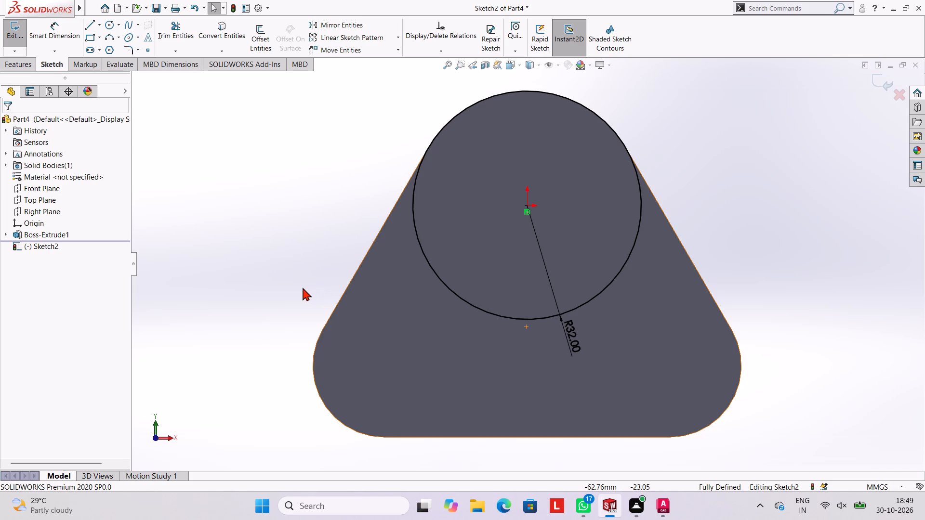
Extrude the 32 mm radius circle as a blind boss 31 mm deep, merged with the plate.
click(25, 61)
click(22, 49)
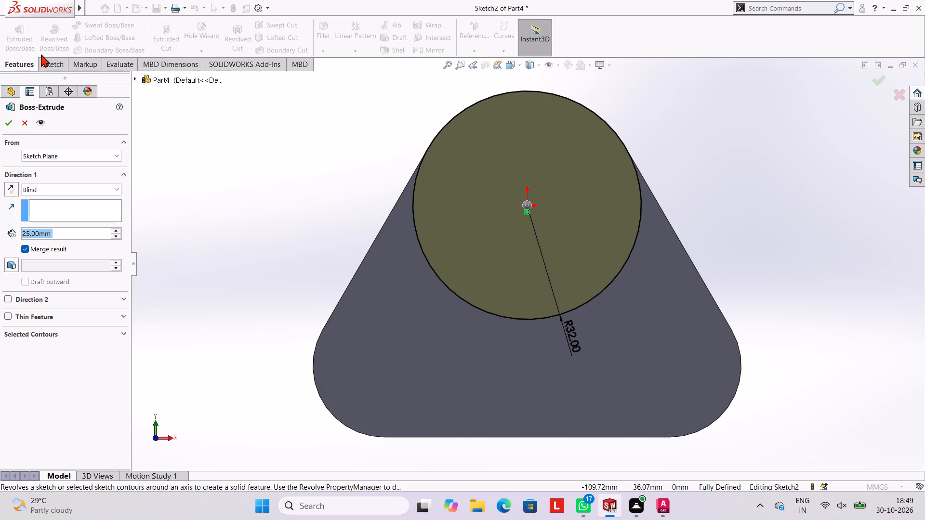
text(31)
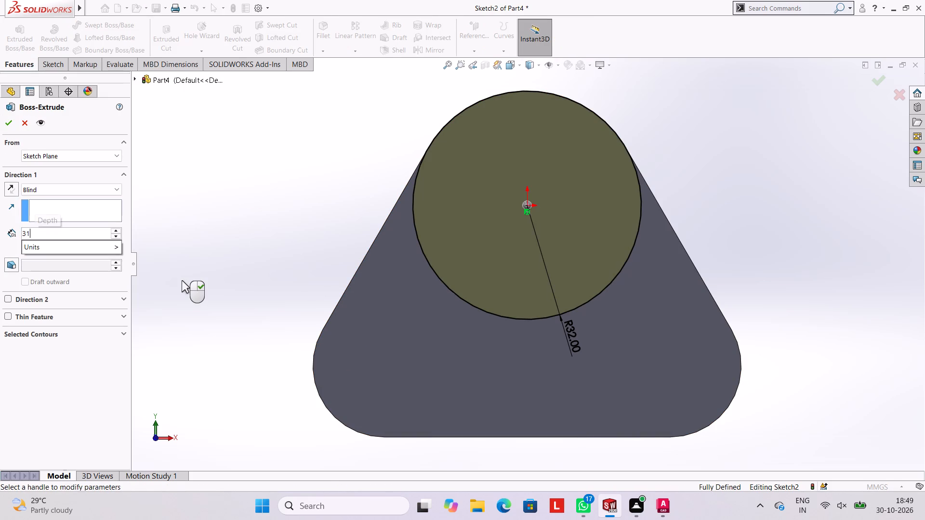
key(Return)
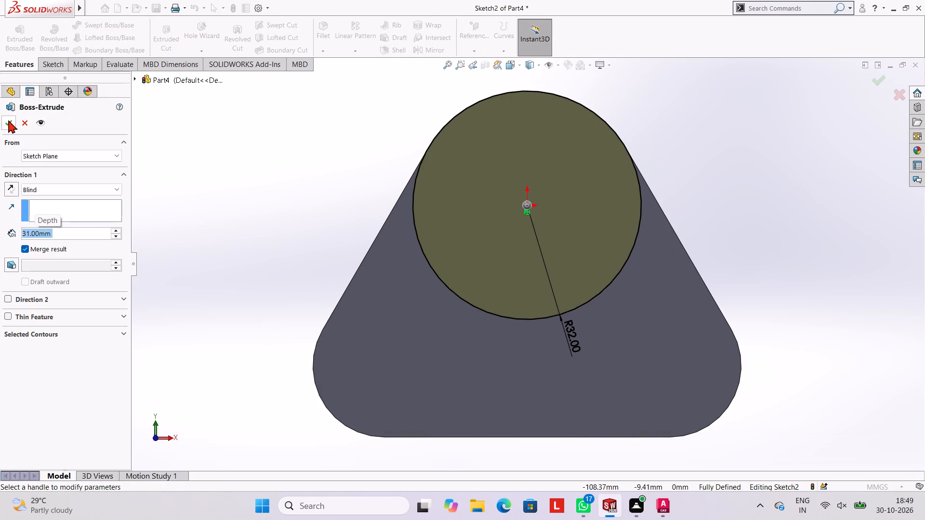
click(8, 120)
click(256, 160)
Open a new sketch on the end face of the cylindrical boss and view it face-on.
middle_drag(253, 162, 321, 189)
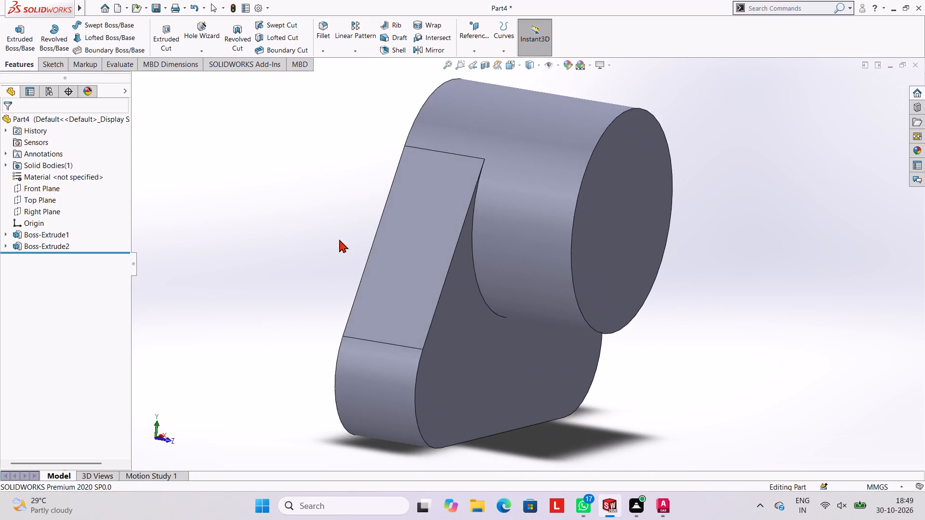
middle_drag(601, 307, 534, 253)
scroll(566, 303, up, 3)
middle_drag(566, 303, 562, 335)
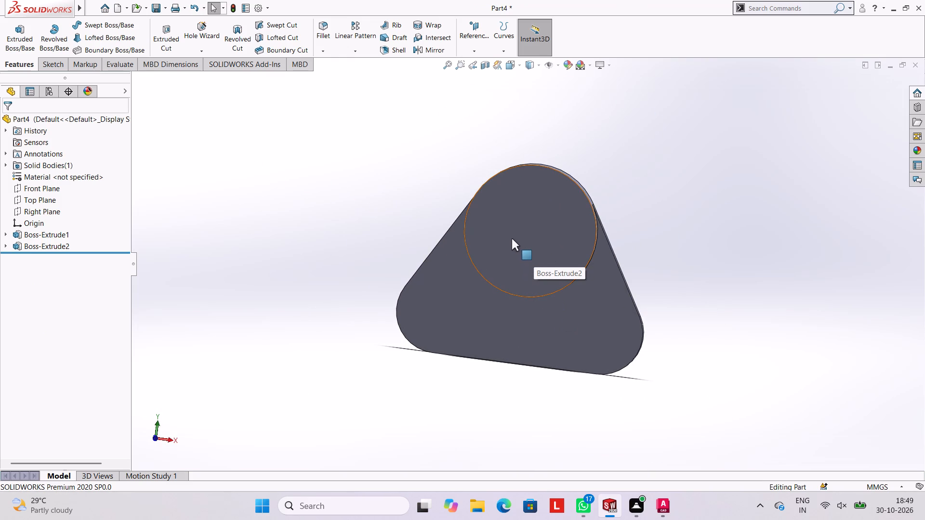
middle_drag(410, 203, 445, 224)
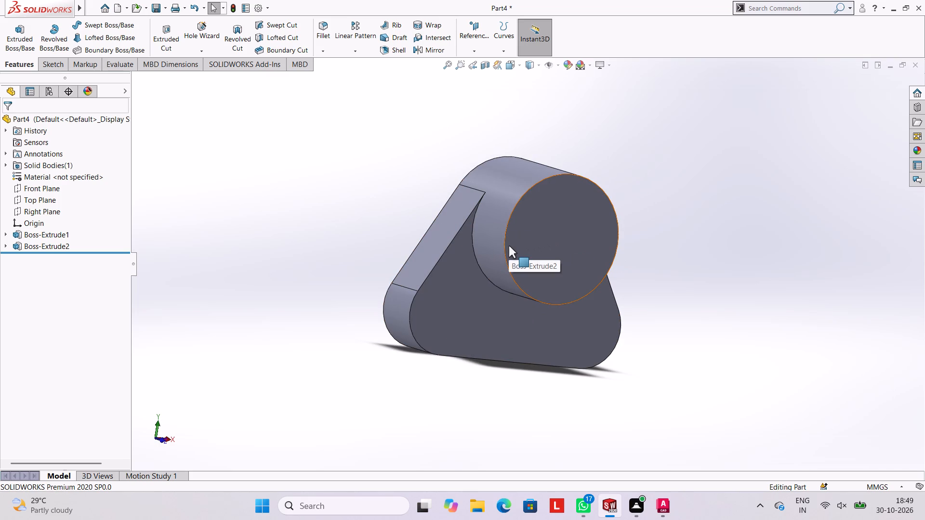
click(553, 249)
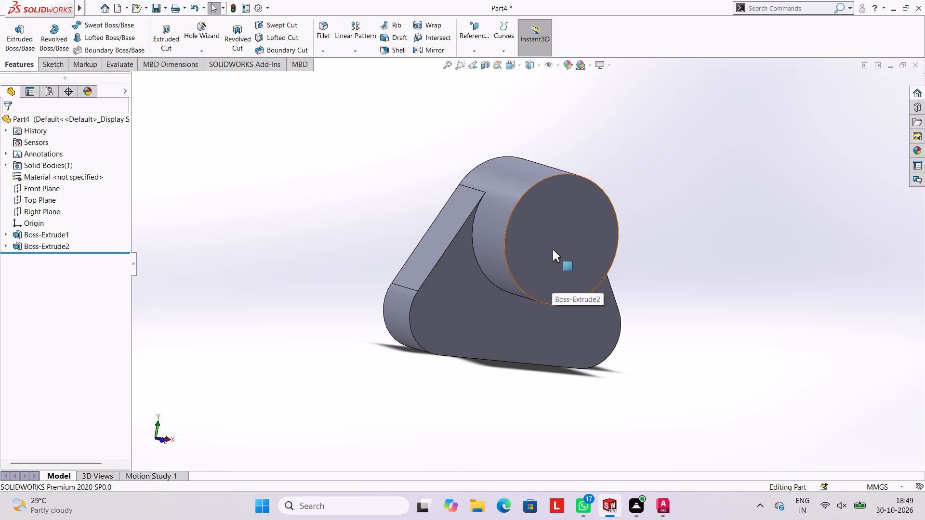
click(594, 219)
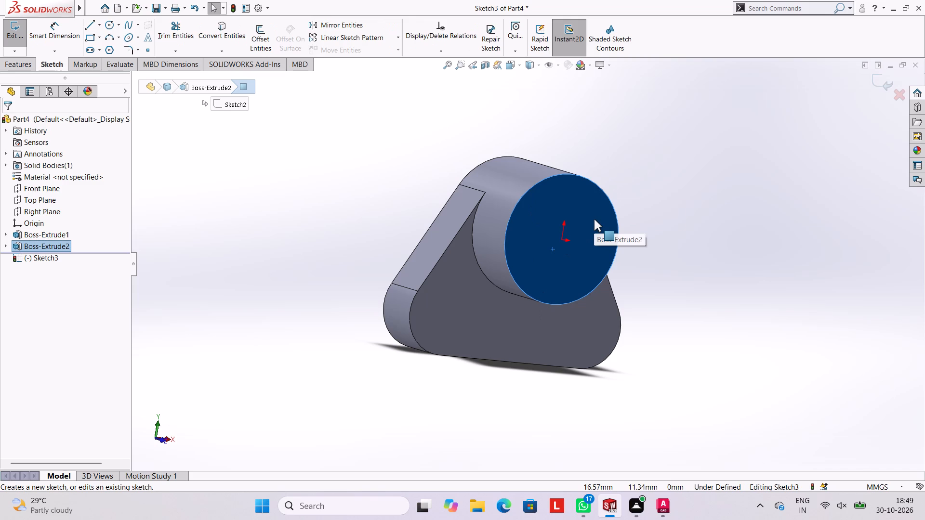
key(ctrl+8)
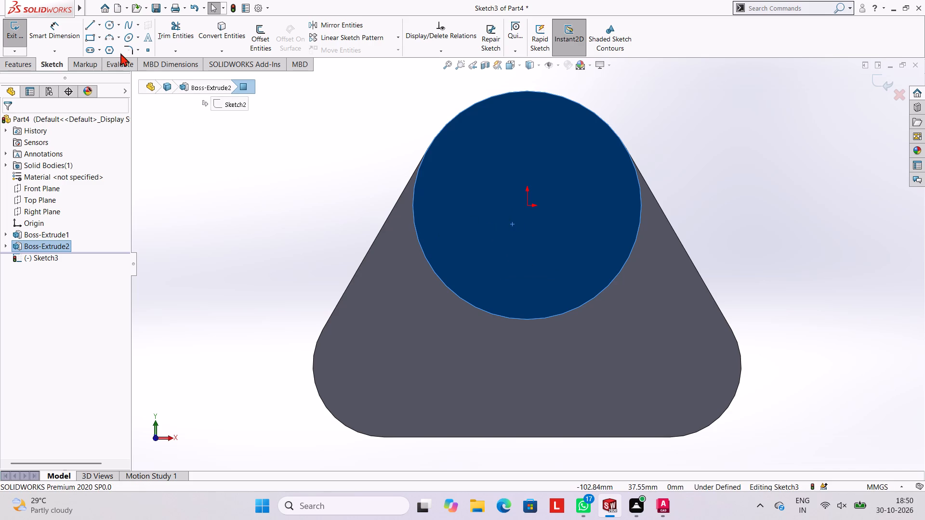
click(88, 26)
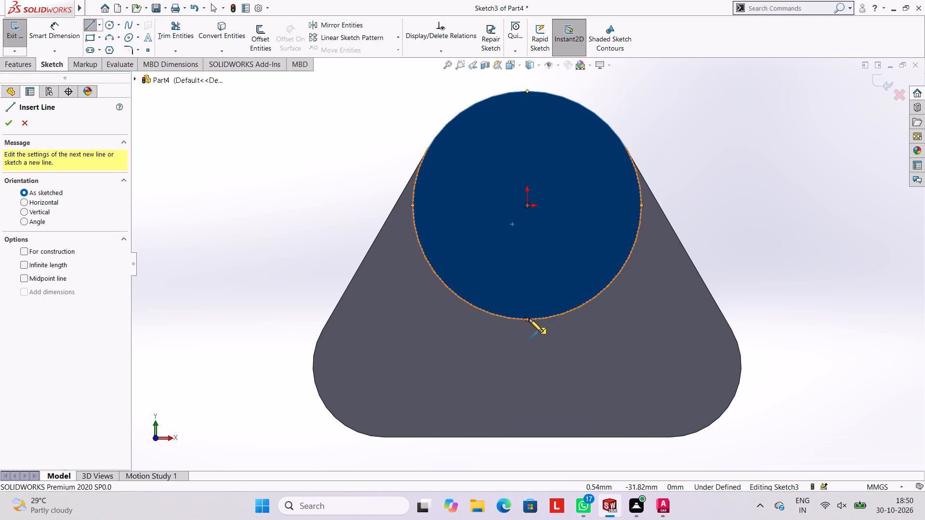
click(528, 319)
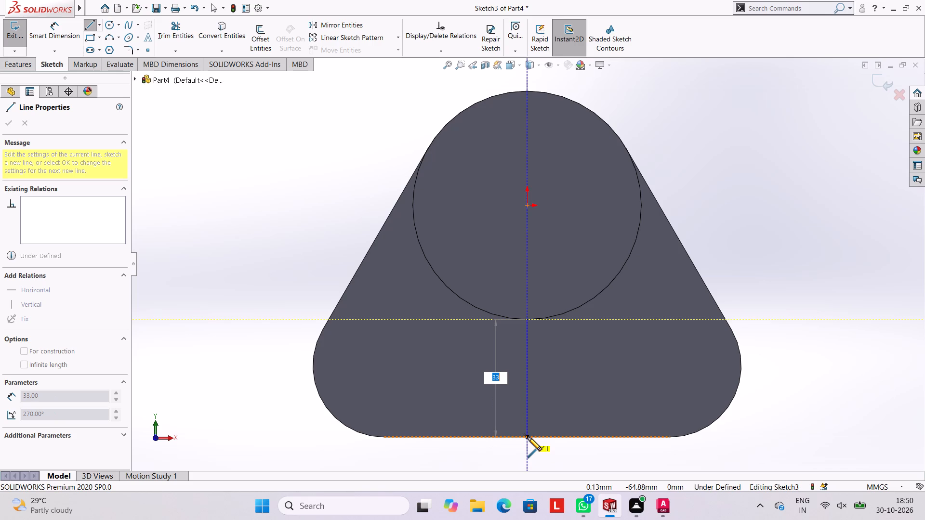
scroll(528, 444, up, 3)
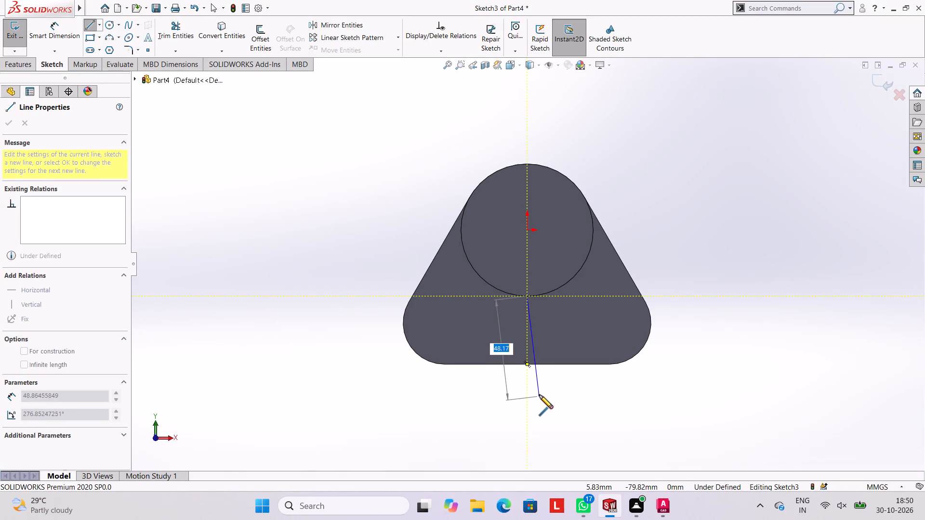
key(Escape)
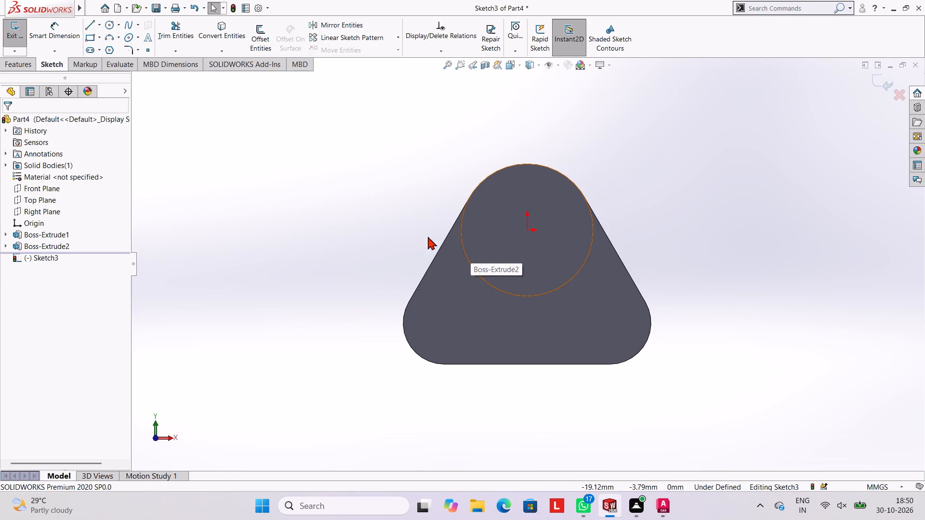
Draw a 75 mm radius circle centred on the origin in the boss's end-face sketch.
click(109, 26)
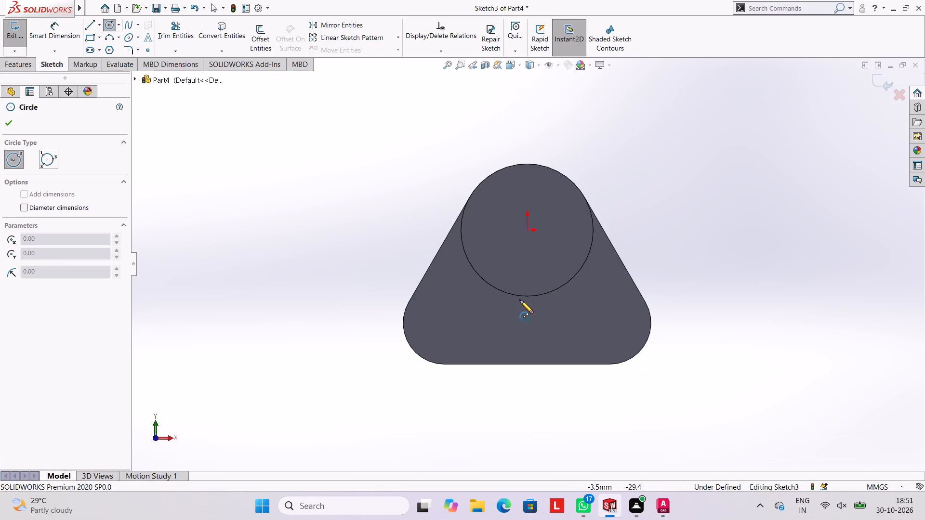
click(528, 231)
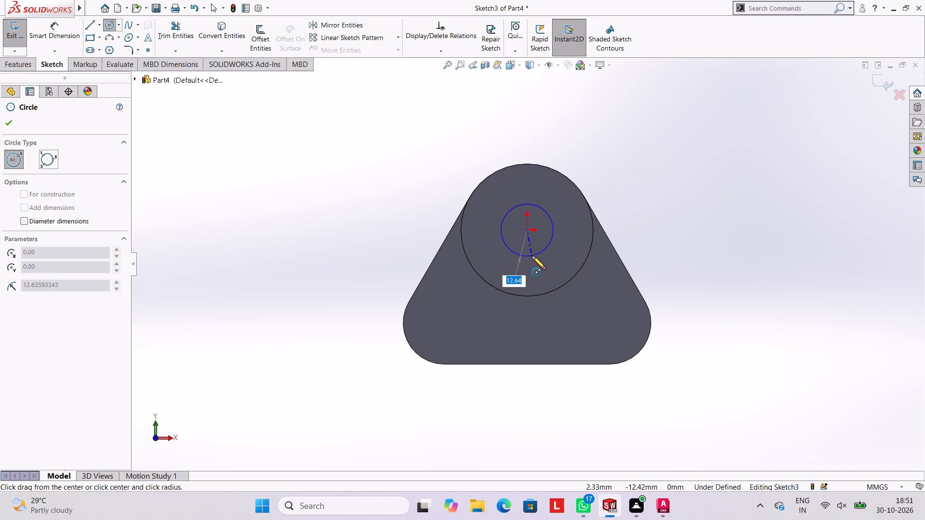
text(75)
key(Return)
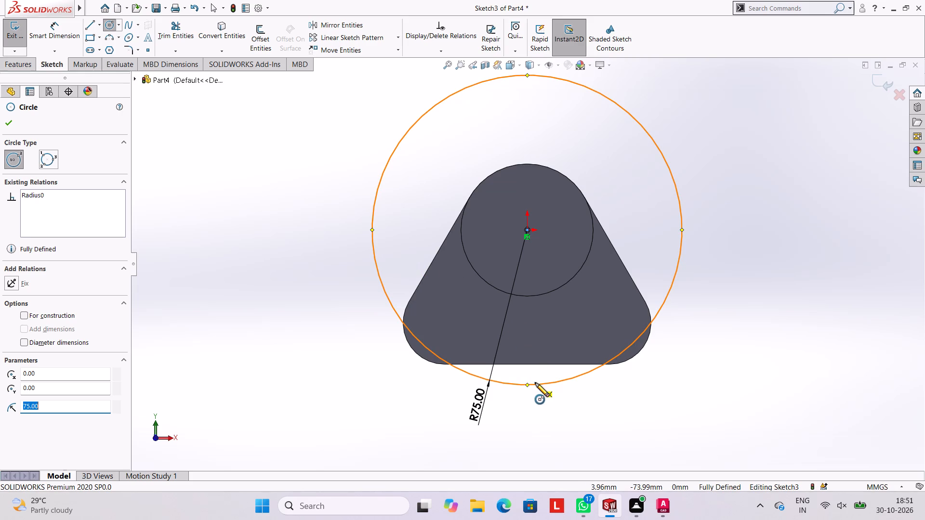
key(Escape)
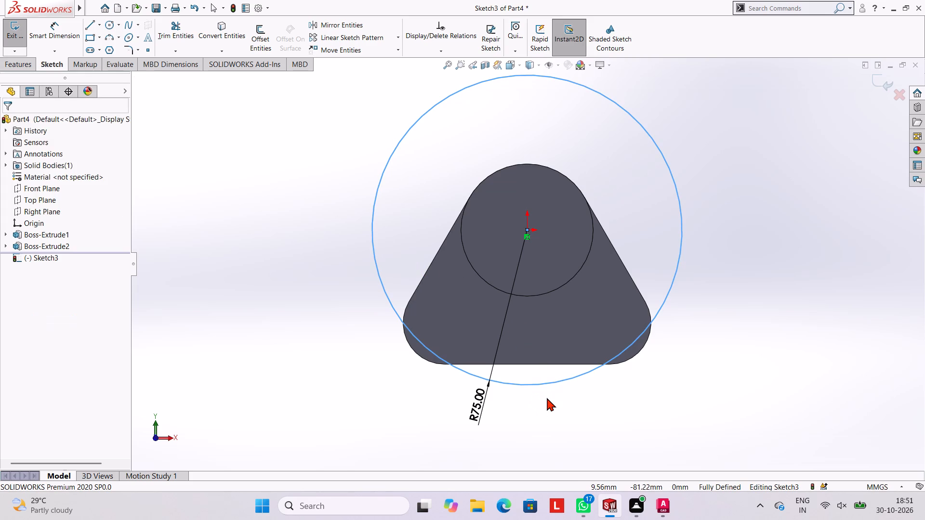
key(Escape)
Draw a 20 mm radius circle centred on the lowest point of the 75 mm radius circle.
click(104, 26)
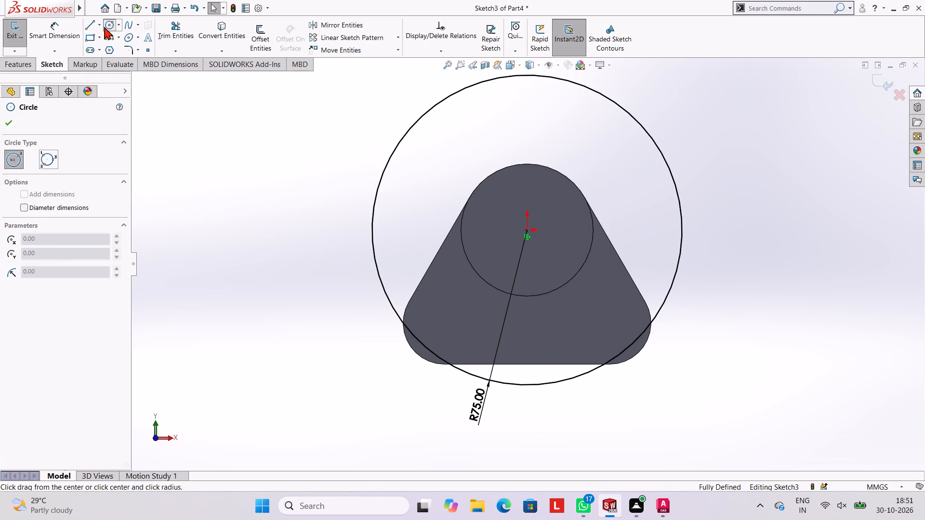
click(528, 385)
text(20)
key(Return)
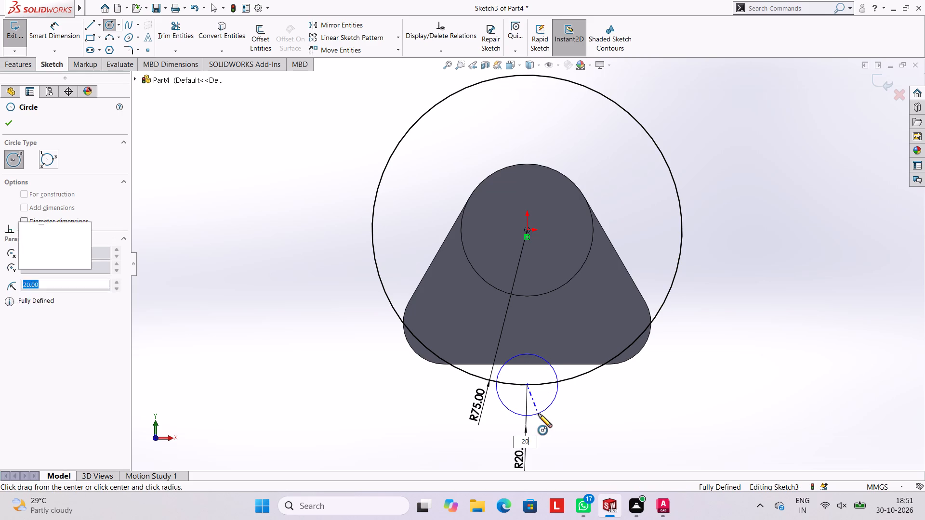
key(Escape)
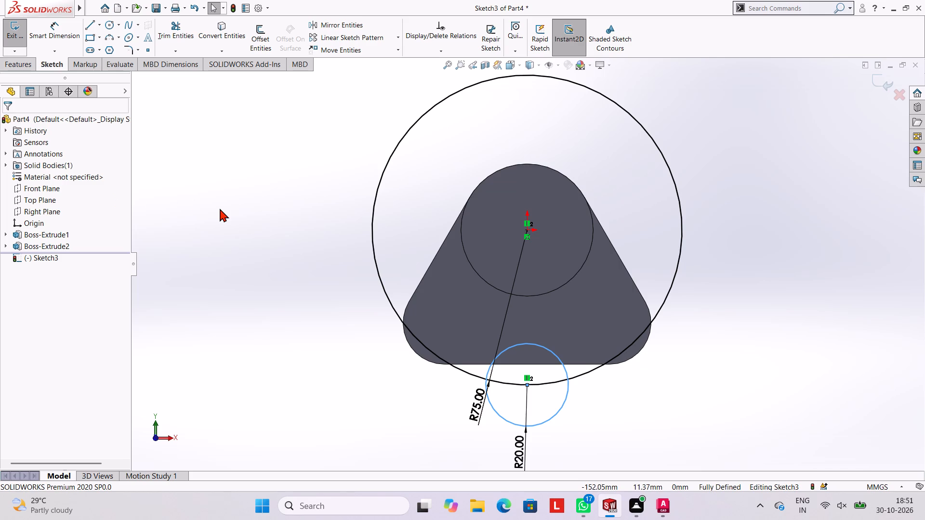
key(Escape)
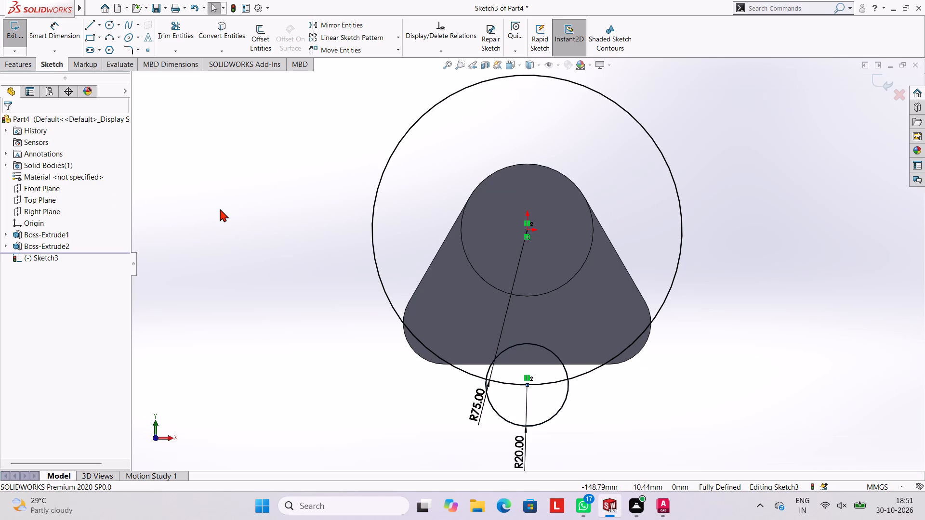
key(Escape)
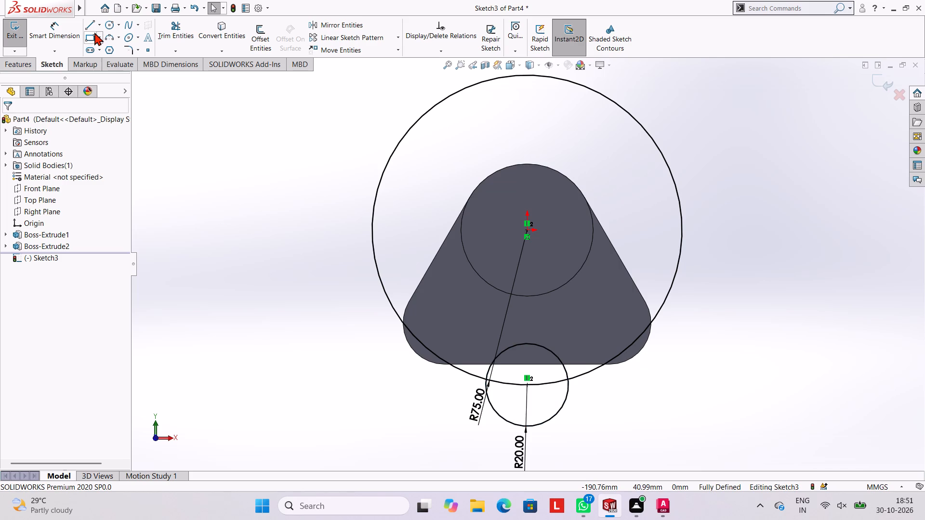
Draw vertical lines about 57 mm and 63 mm long from the 20 mm radius circle's two side quadrants up into the boss.
click(92, 26)
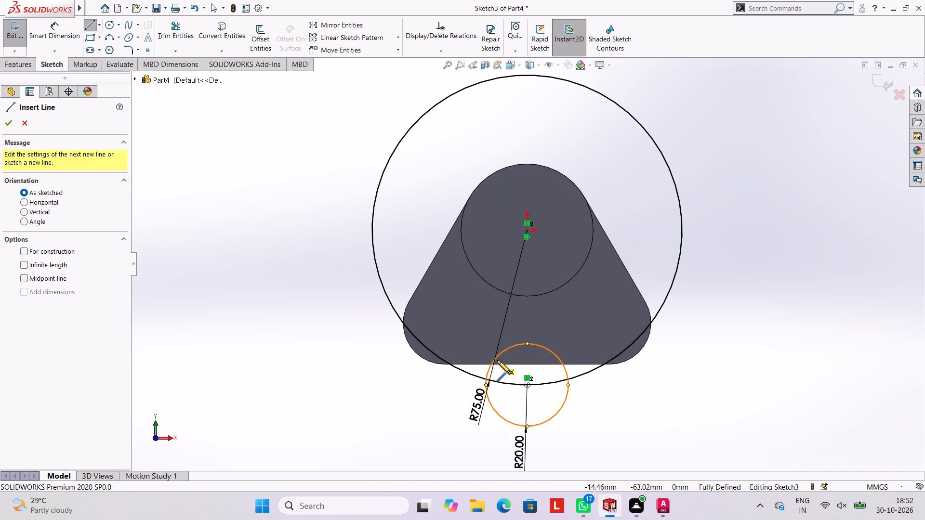
click(486, 385)
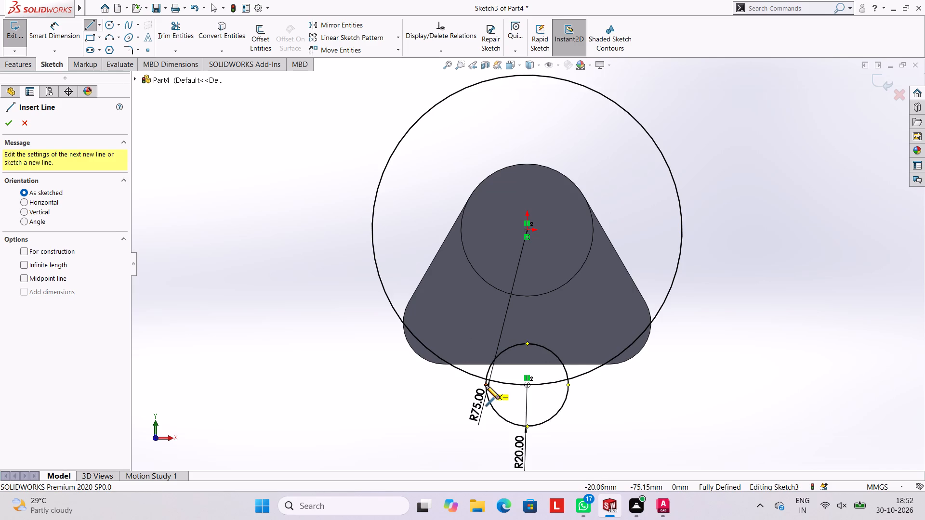
click(487, 266)
key(Escape)
key(Escape)
key(Escape)
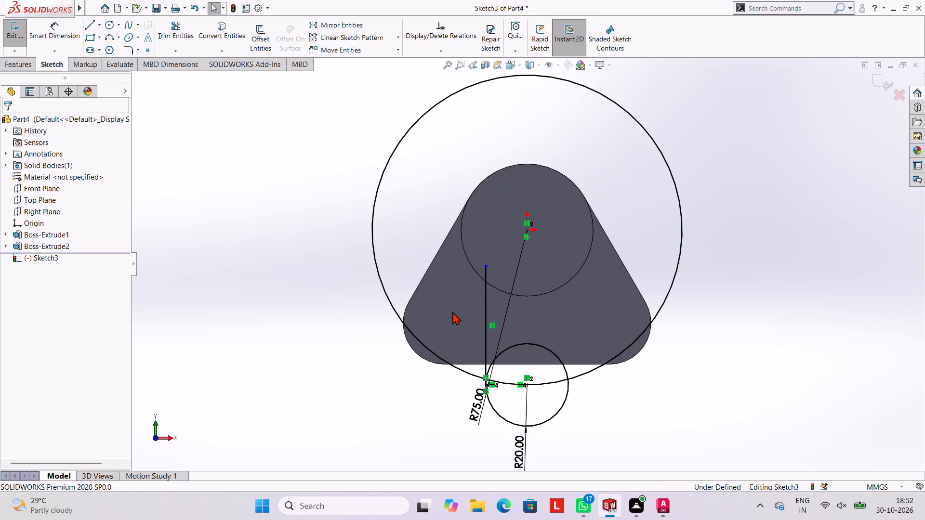
click(87, 28)
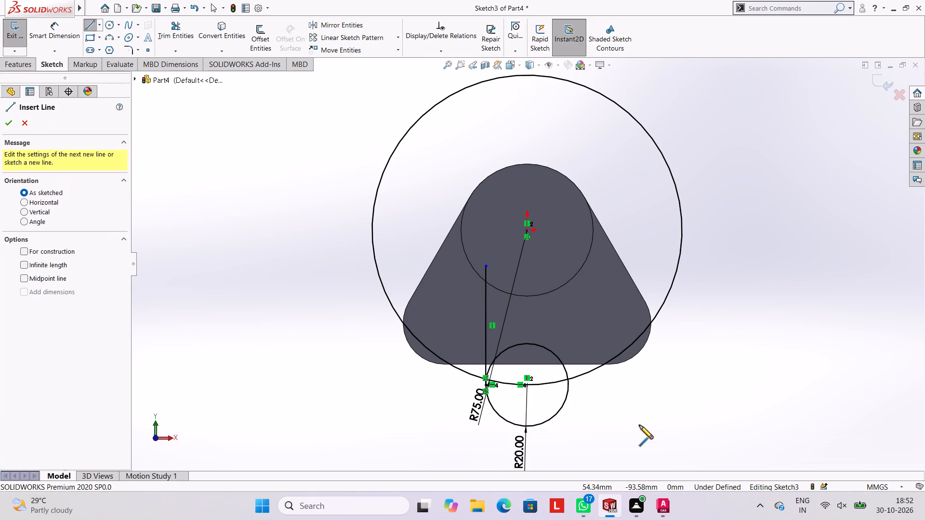
click(568, 385)
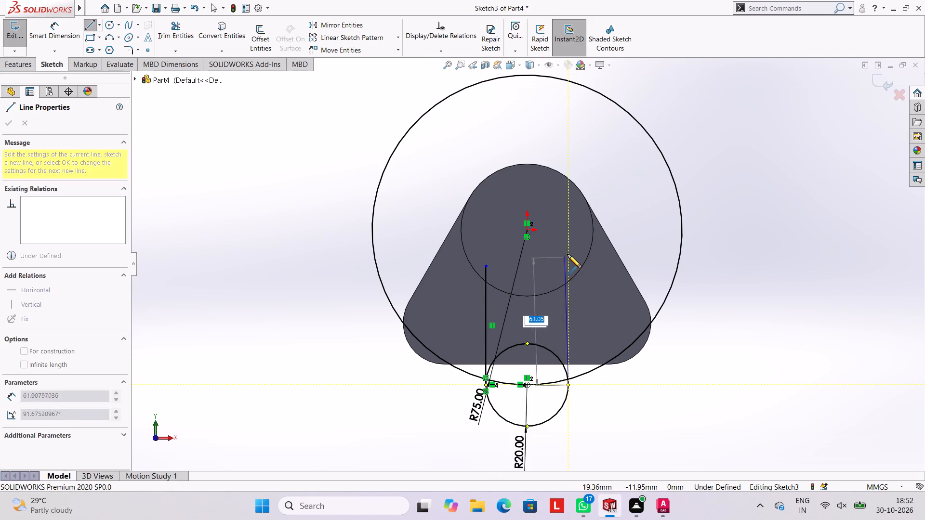
click(568, 254)
key(Escape)
key(Escape)
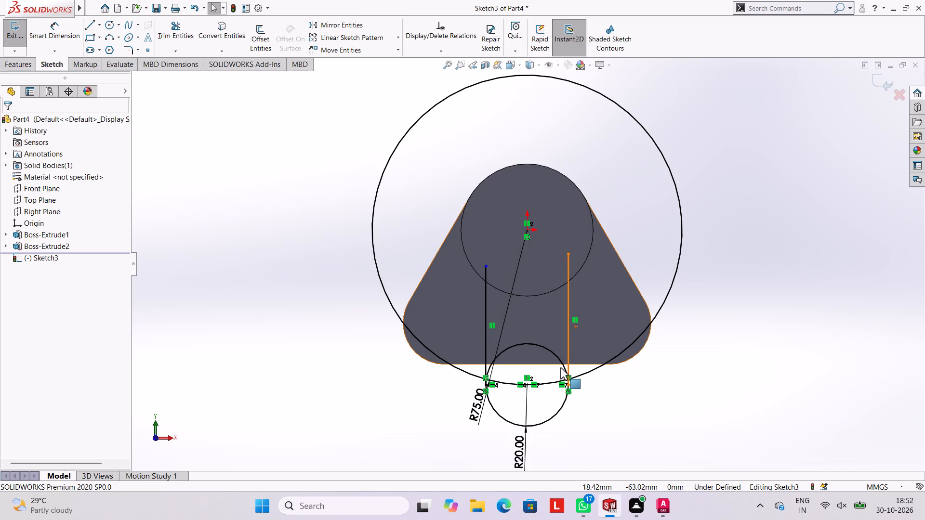
Trim away the upper half of the 20 mm radius circle between the two vertical lines.
click(179, 36)
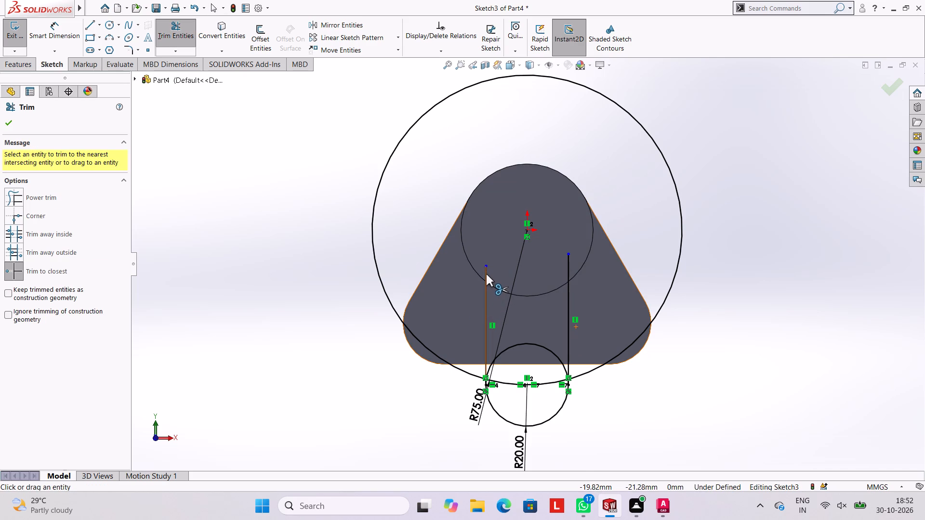
click(540, 349)
click(537, 346)
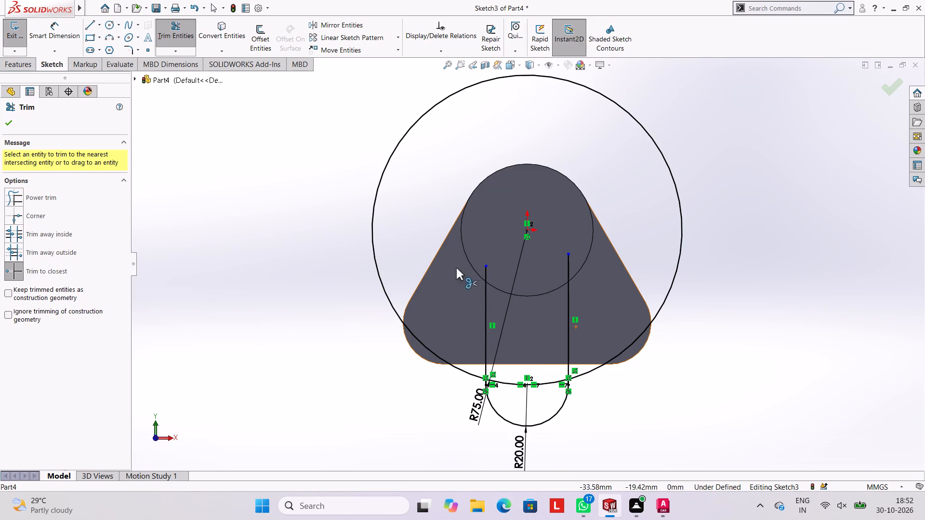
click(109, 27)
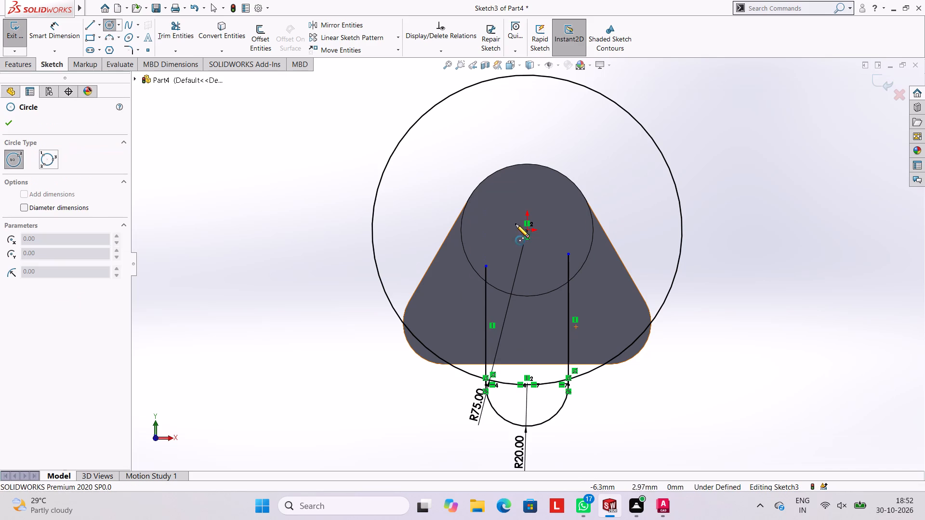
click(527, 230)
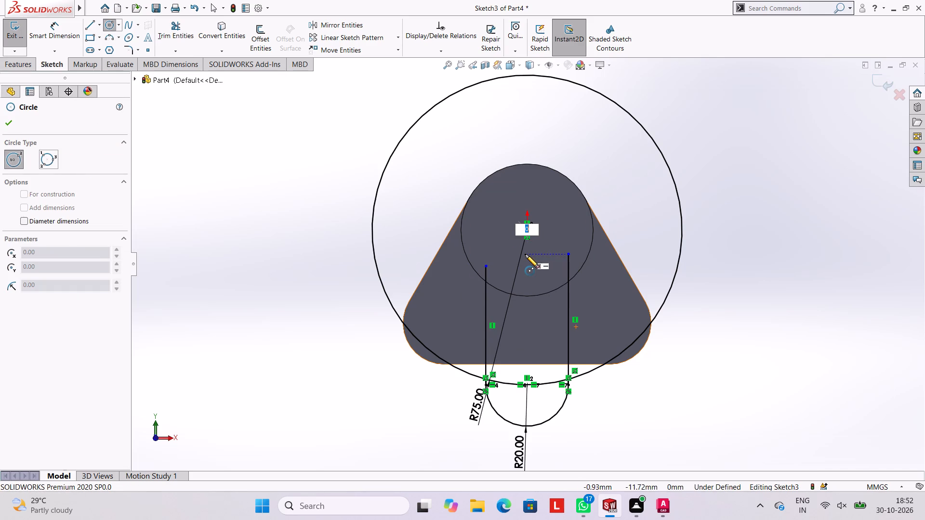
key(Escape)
Draw a 32 mm radius circle centred on the origin and coincident with the boss's circular edge.
click(110, 26)
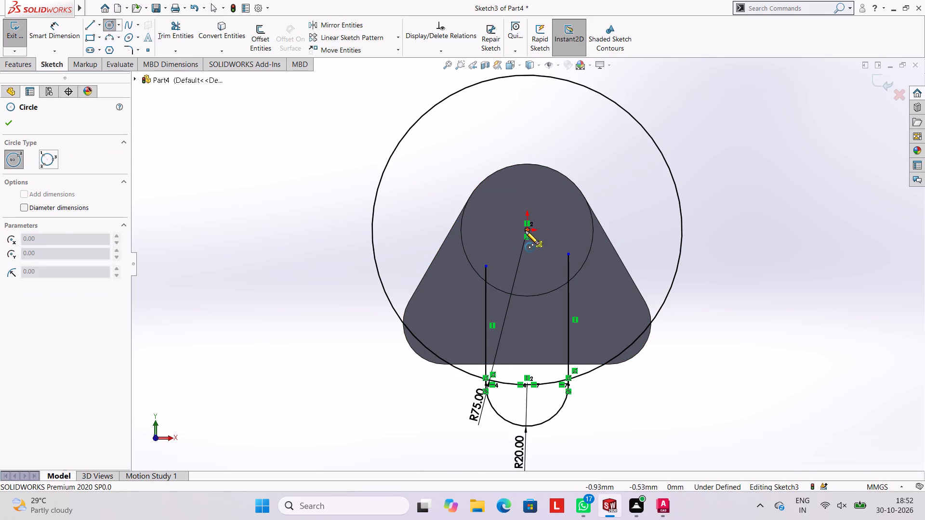
click(528, 229)
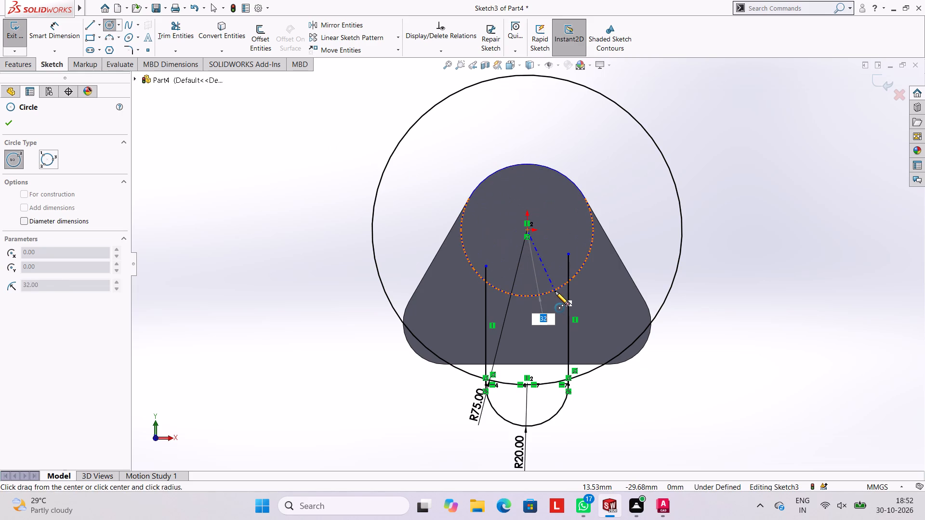
click(555, 291)
key(Escape)
click(184, 41)
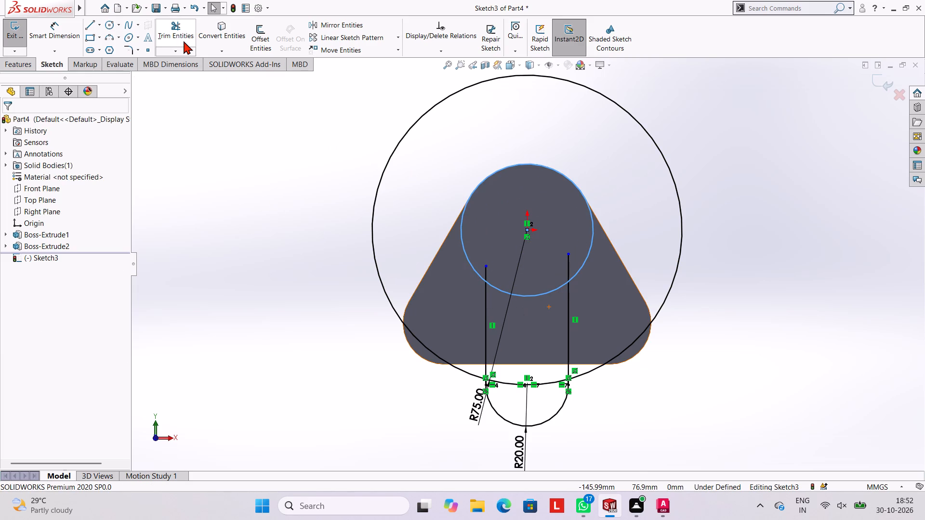
key(Escape)
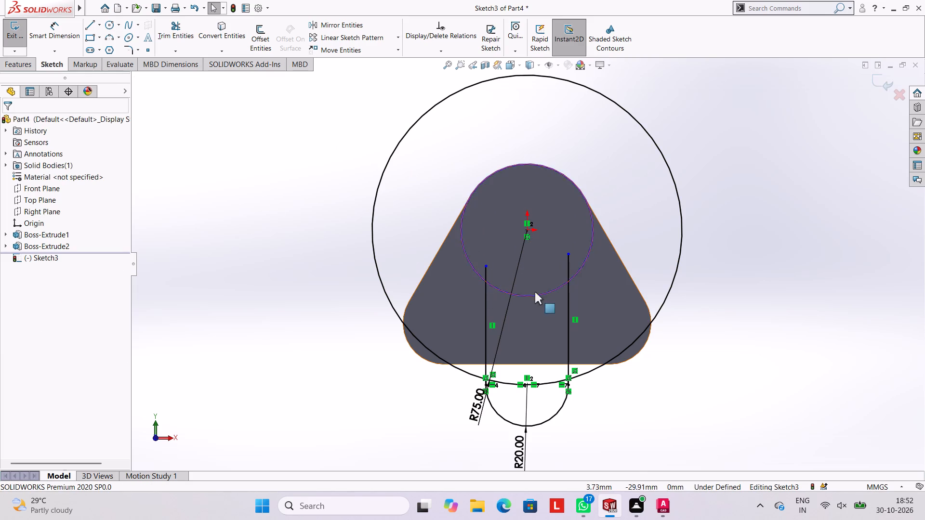
key(Escape)
click(569, 258)
key(Escape)
key(Escape)
key(Escape)
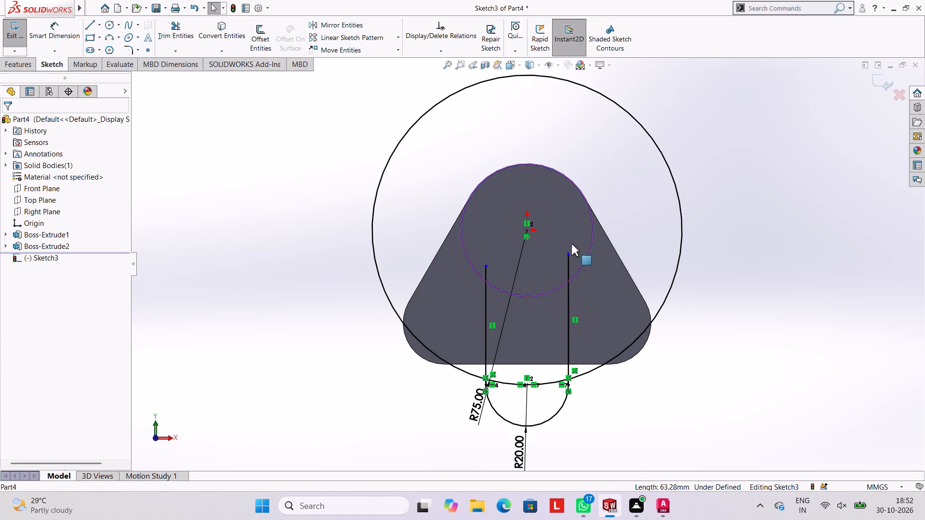
key(Escape)
key(Escape)
key(Escape)
Trim the 32 mm radius circle to its lower arc between the vertical lines, and trim both line ends above that arc.
click(187, 36)
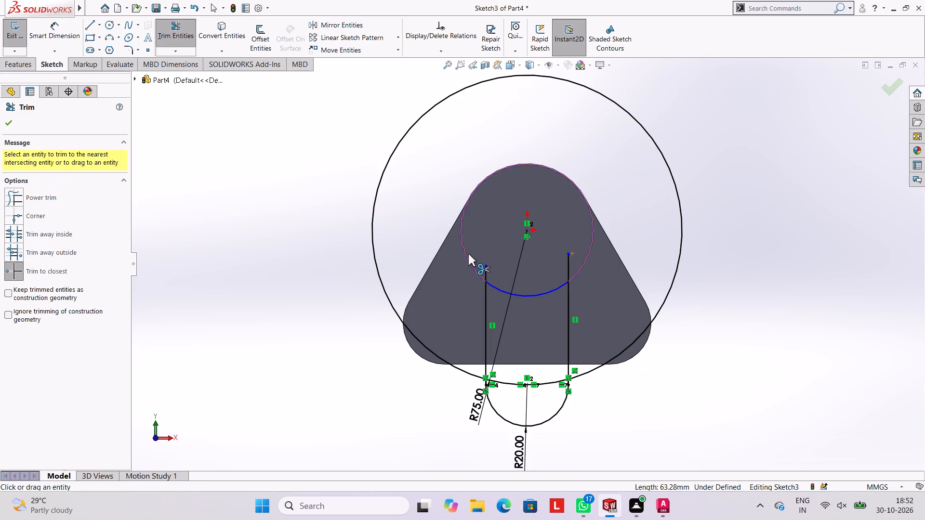
click(466, 254)
click(488, 269)
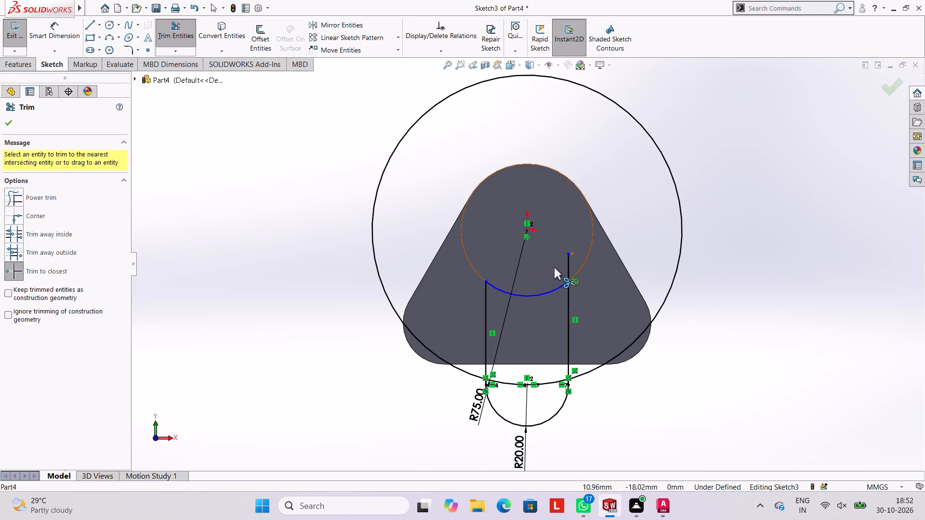
click(568, 266)
click(582, 265)
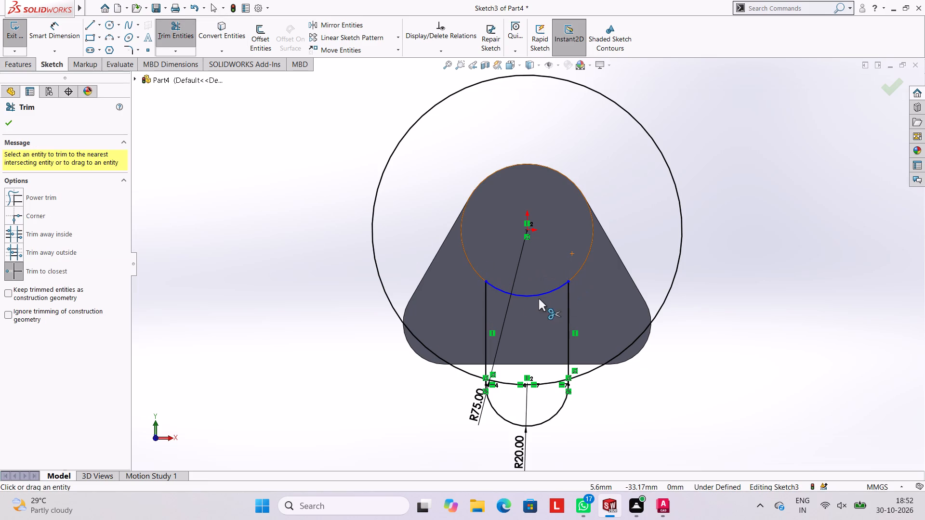
key(Escape)
key(Escape)
key(Escape)
key(Escape)
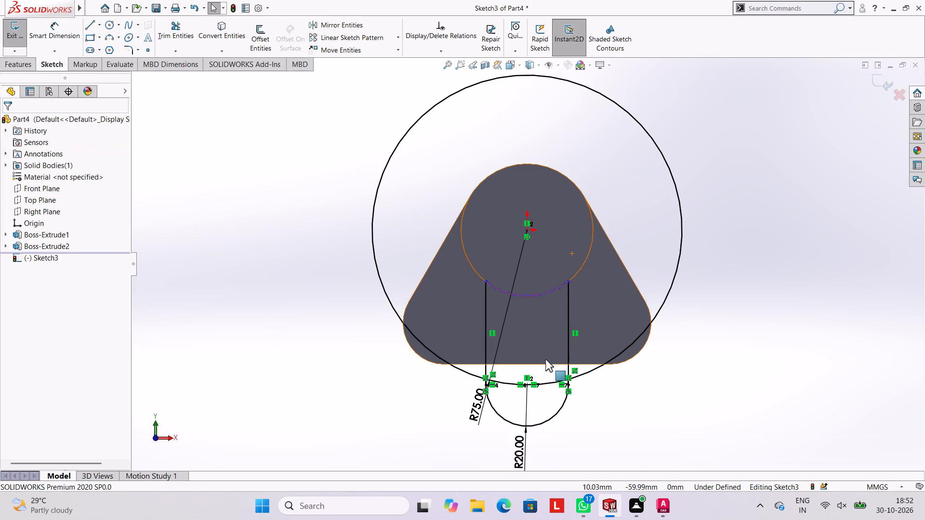
Dimension the radius of the arc joining the tops of the vertical lines as 32 mm.
click(70, 30)
click(529, 299)
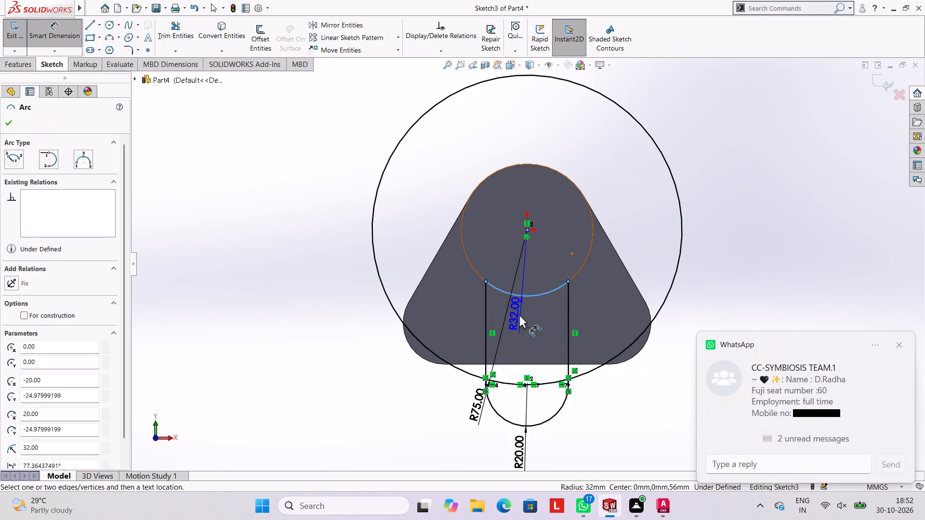
click(515, 332)
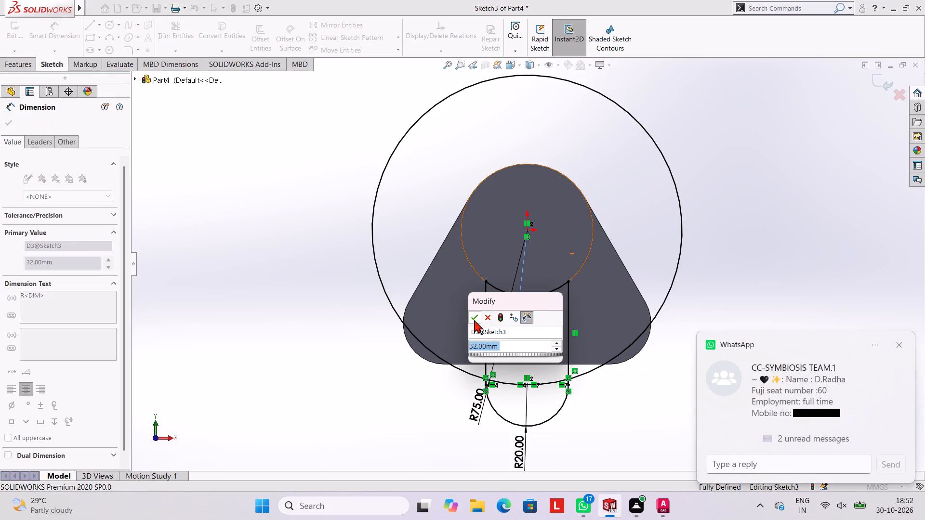
click(474, 320)
click(432, 208)
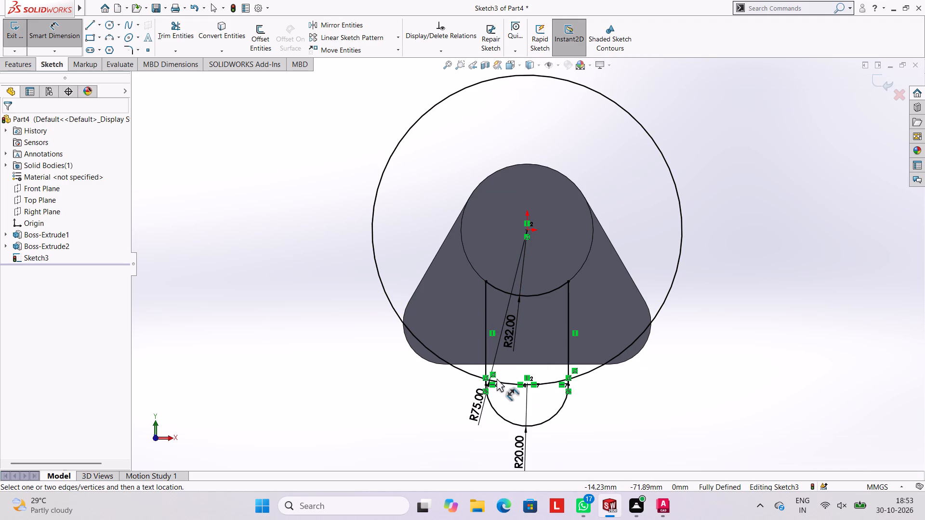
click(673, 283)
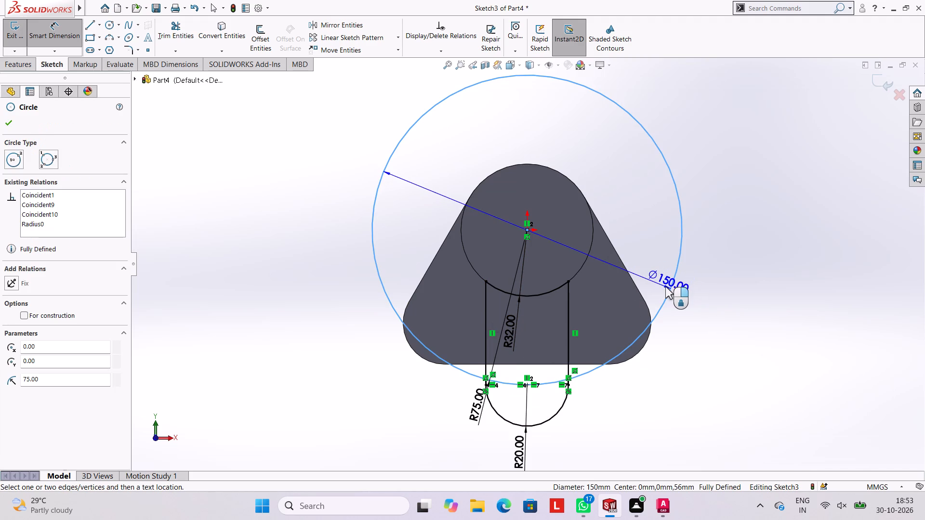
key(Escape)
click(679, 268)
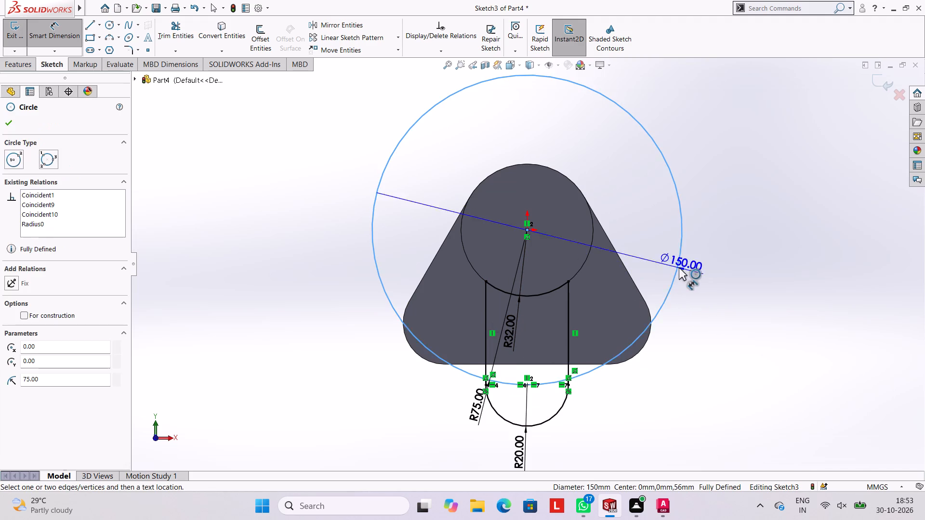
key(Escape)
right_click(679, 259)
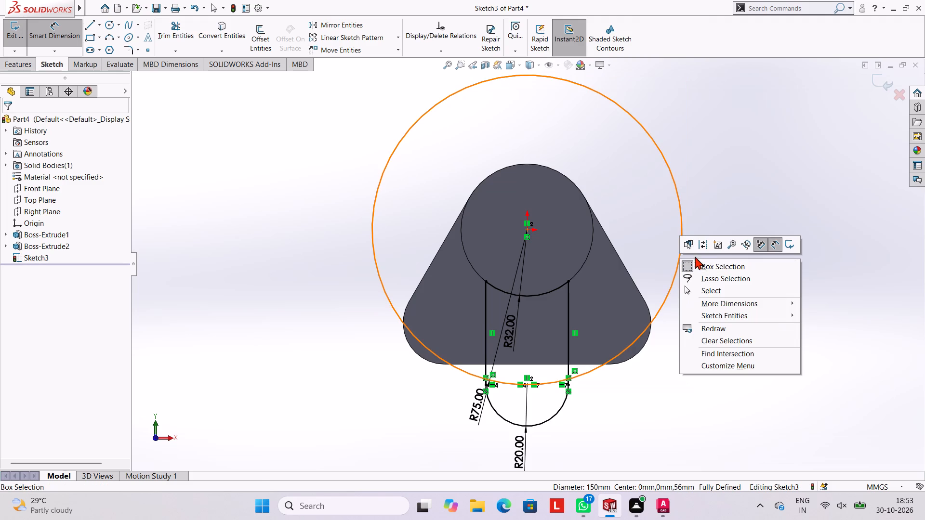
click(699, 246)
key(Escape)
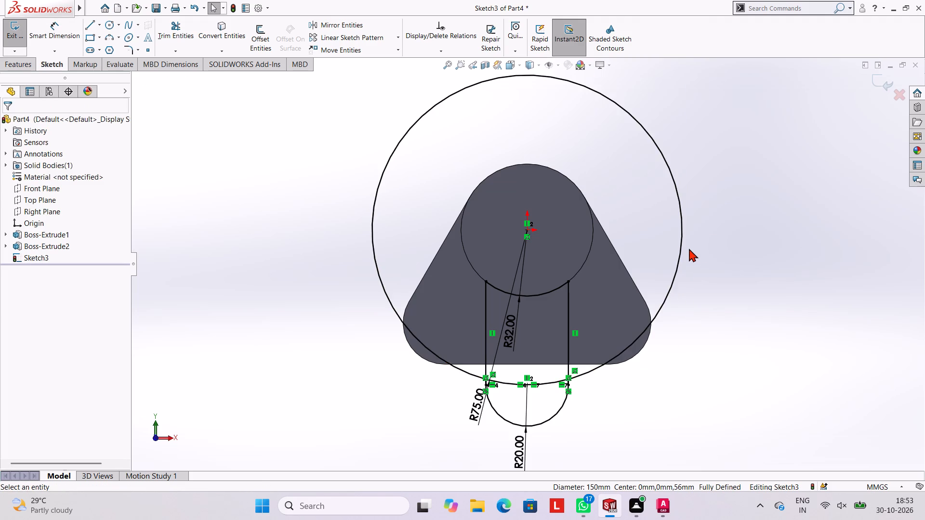
Convert the 75 mm radius circle to construction geometry.
click(680, 250)
click(722, 221)
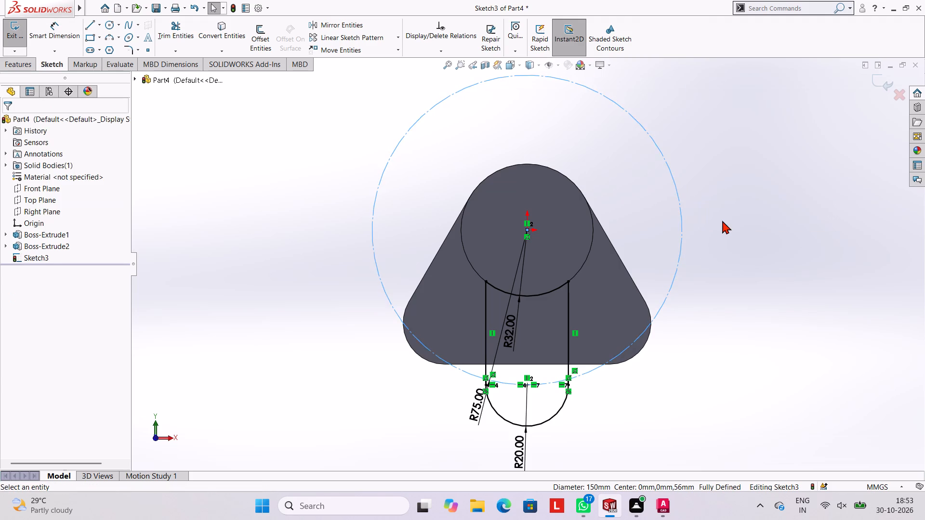
key(Escape)
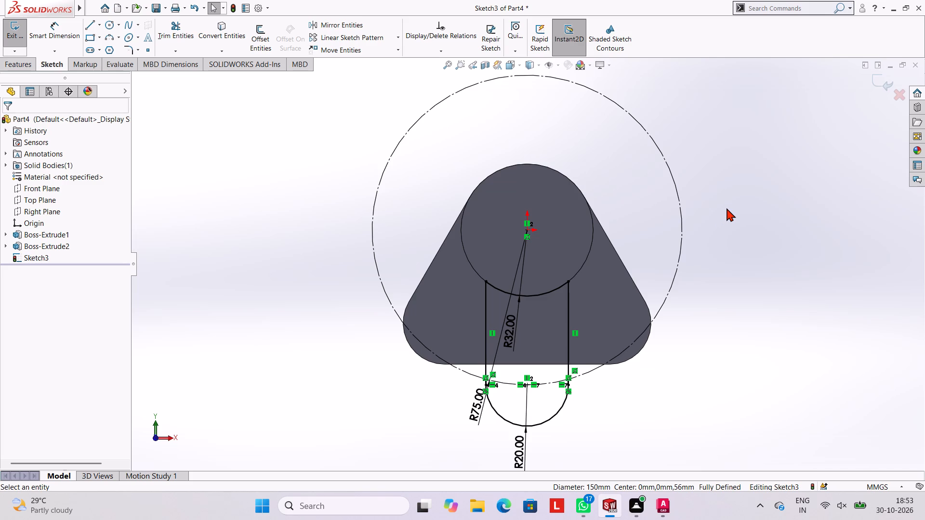
Draw a vertical construction line about 95.5 mm long upward from the origin, extending beyond the 75 mm radius construction circle.
scroll(650, 192, up, 2)
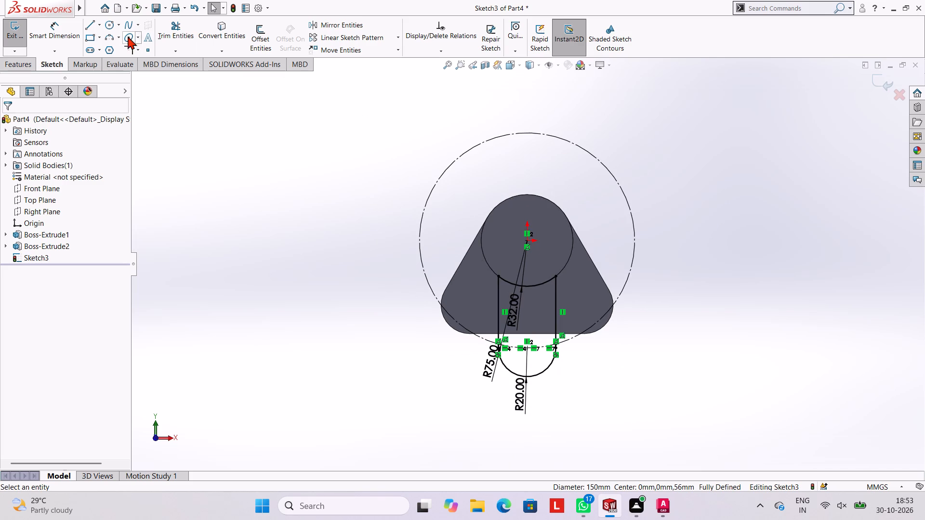
click(92, 24)
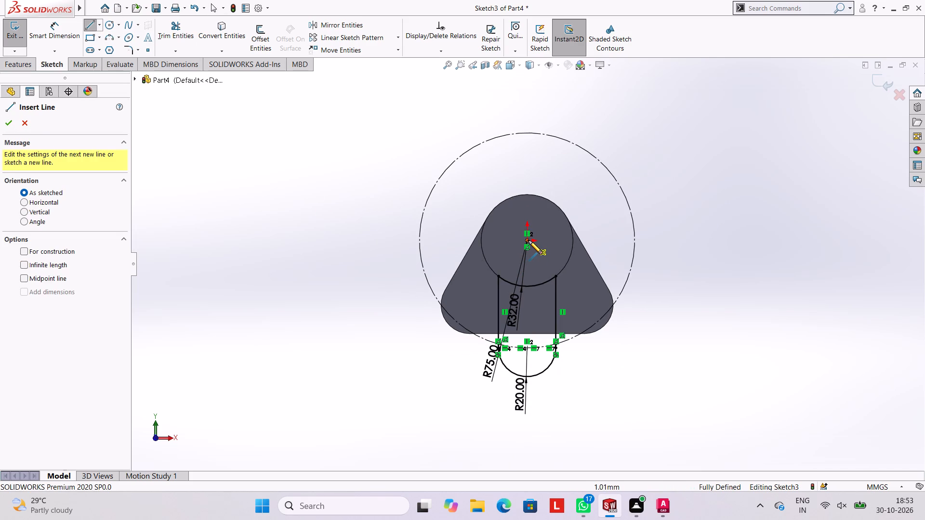
click(529, 240)
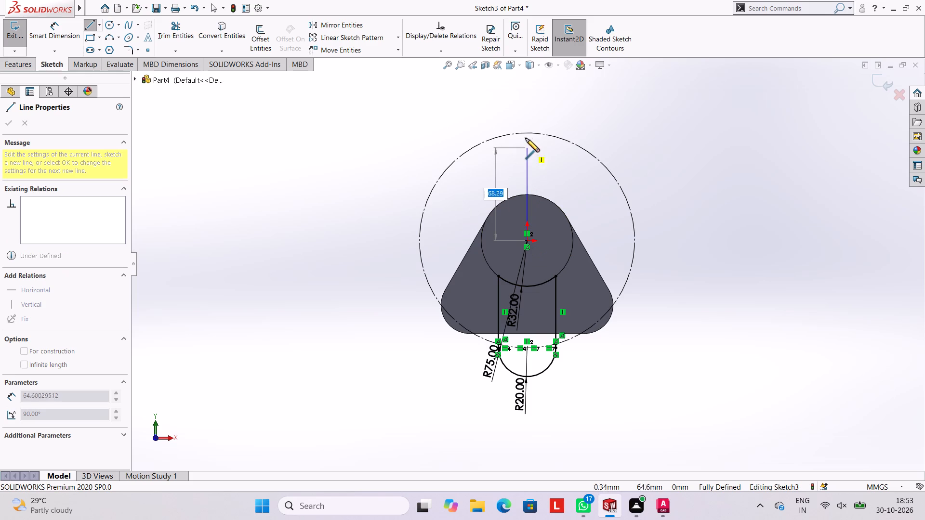
click(527, 104)
key(Escape)
key(Escape)
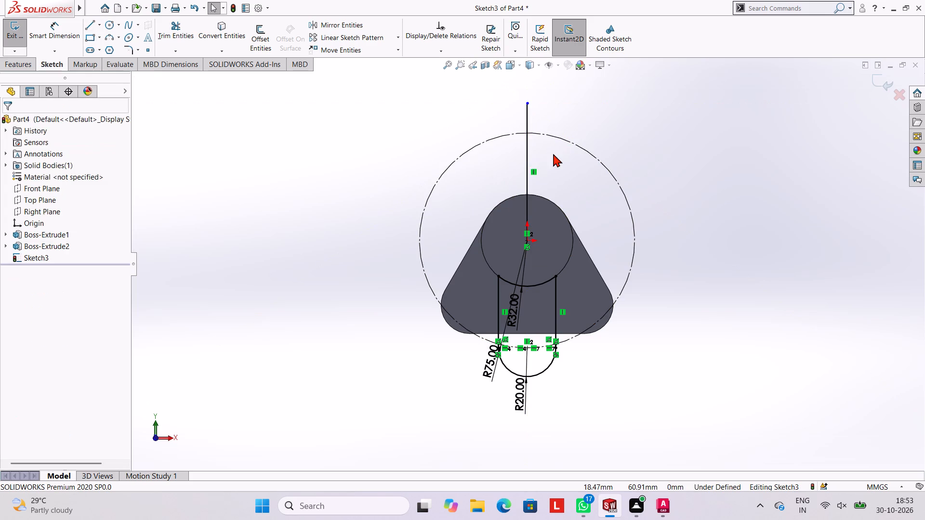
key(Escape)
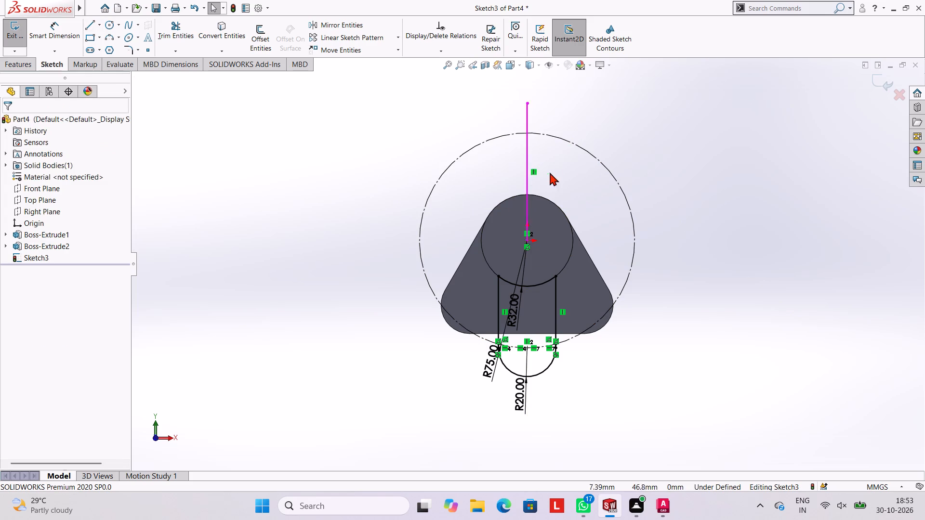
click(526, 156)
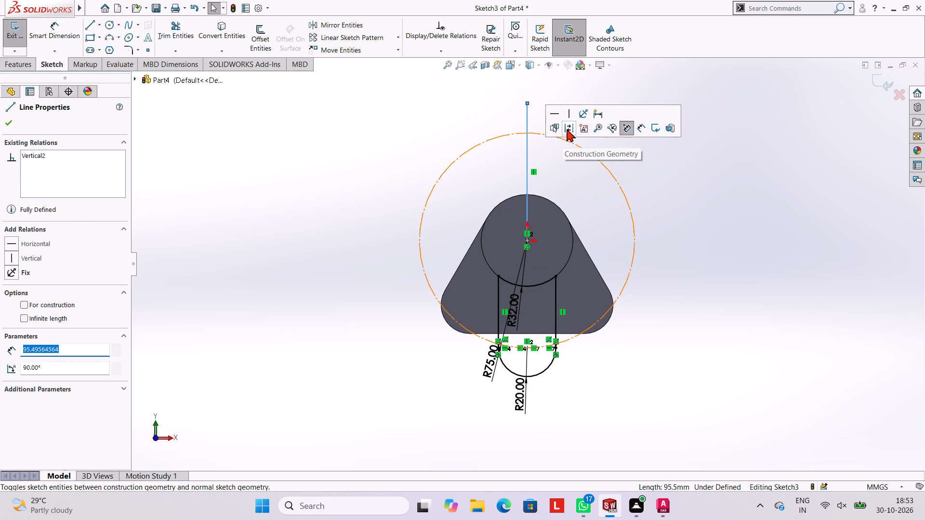
click(567, 129)
Draw a slanted line from the origin up and to the right, ending level with the vertical construction line's top end.
click(88, 28)
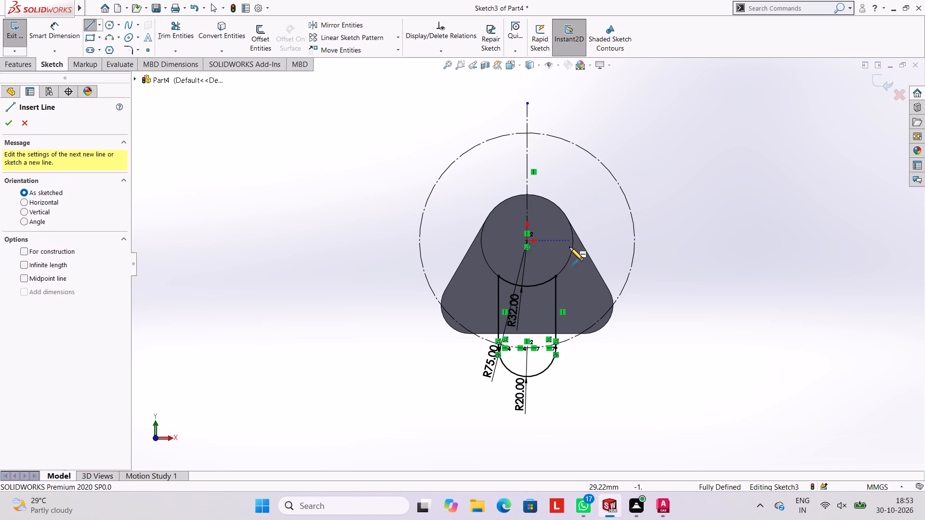
click(527, 240)
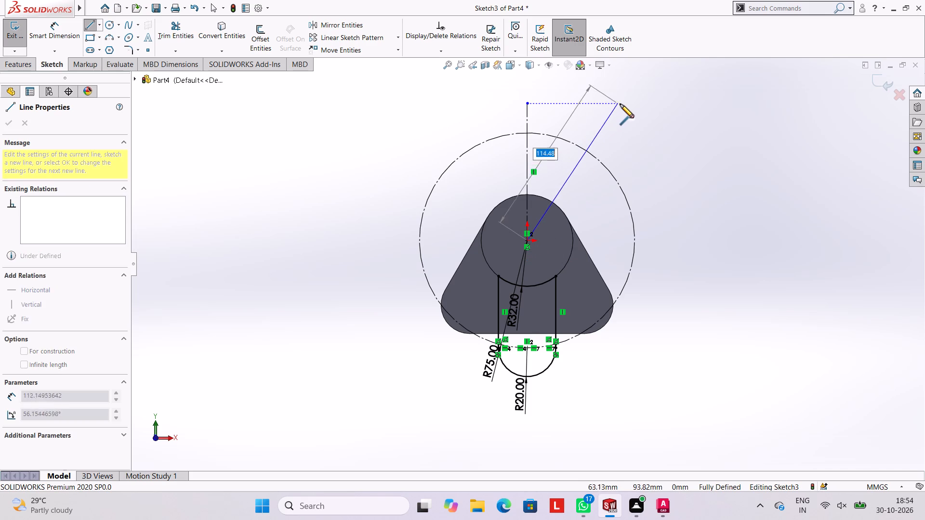
click(621, 104)
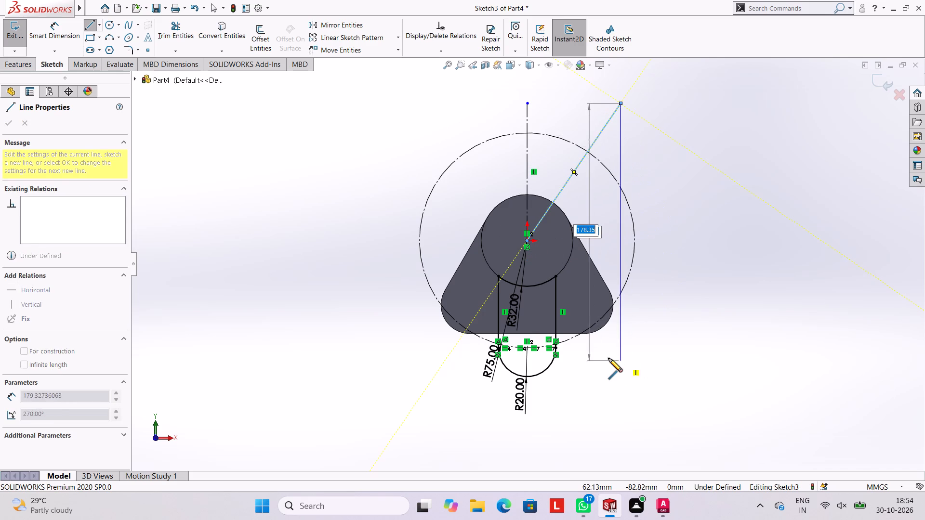
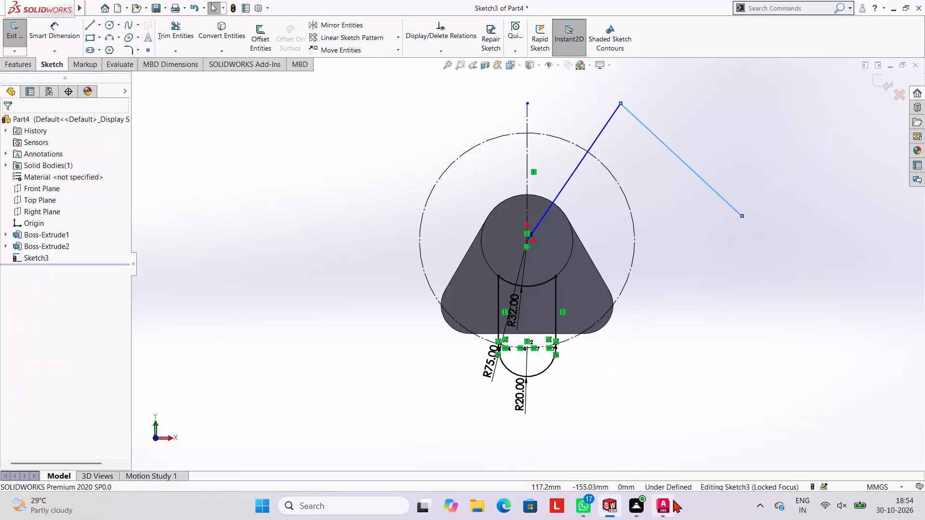
Undo the extra line drawn from the outer end of the slanted line.
key(ctrl+z)
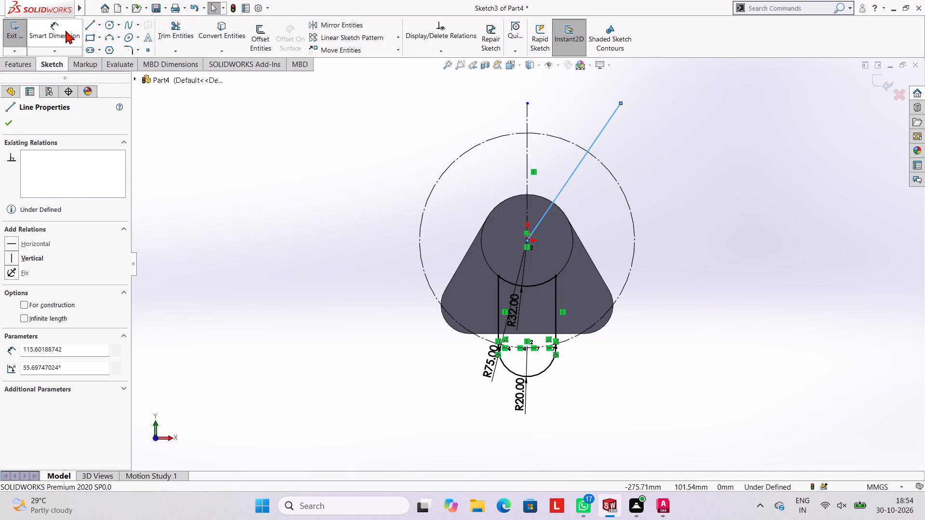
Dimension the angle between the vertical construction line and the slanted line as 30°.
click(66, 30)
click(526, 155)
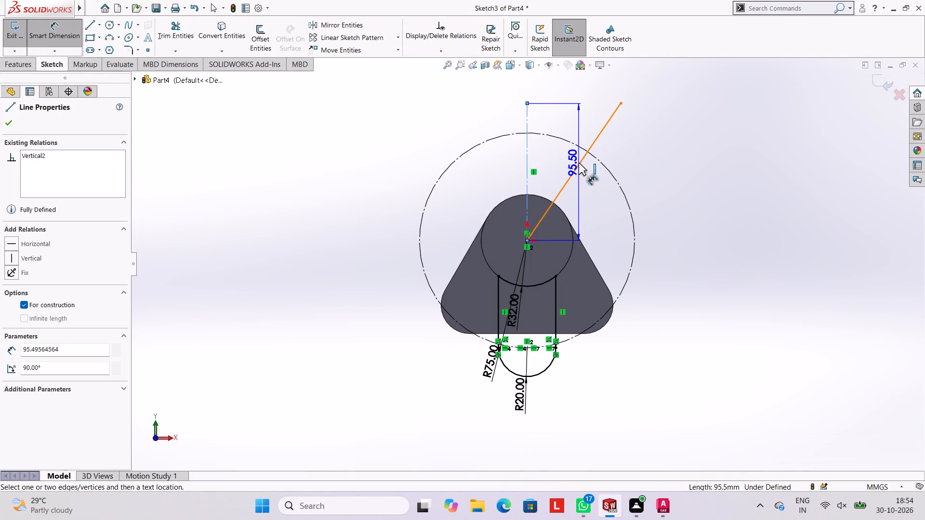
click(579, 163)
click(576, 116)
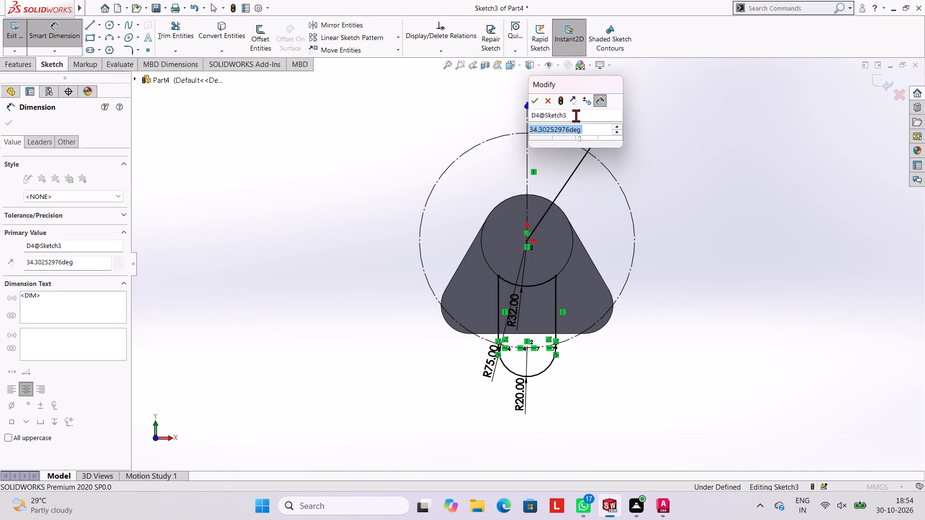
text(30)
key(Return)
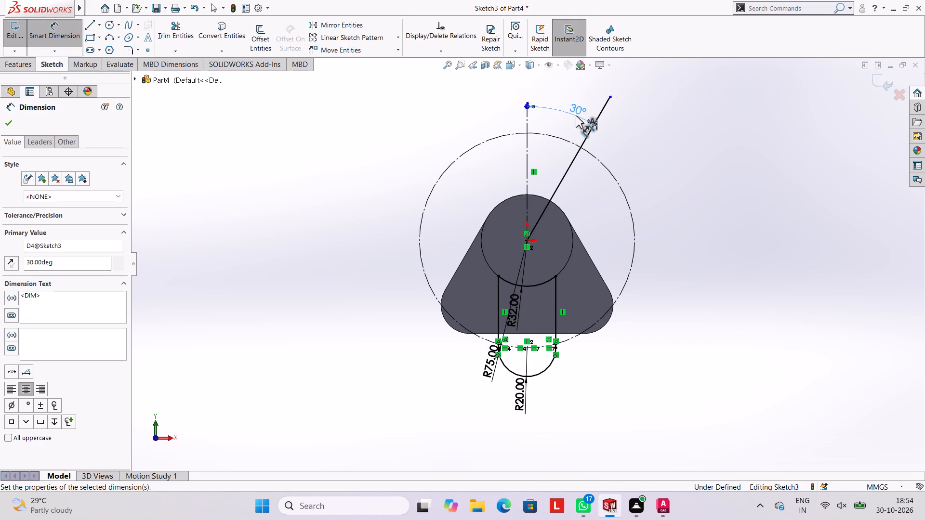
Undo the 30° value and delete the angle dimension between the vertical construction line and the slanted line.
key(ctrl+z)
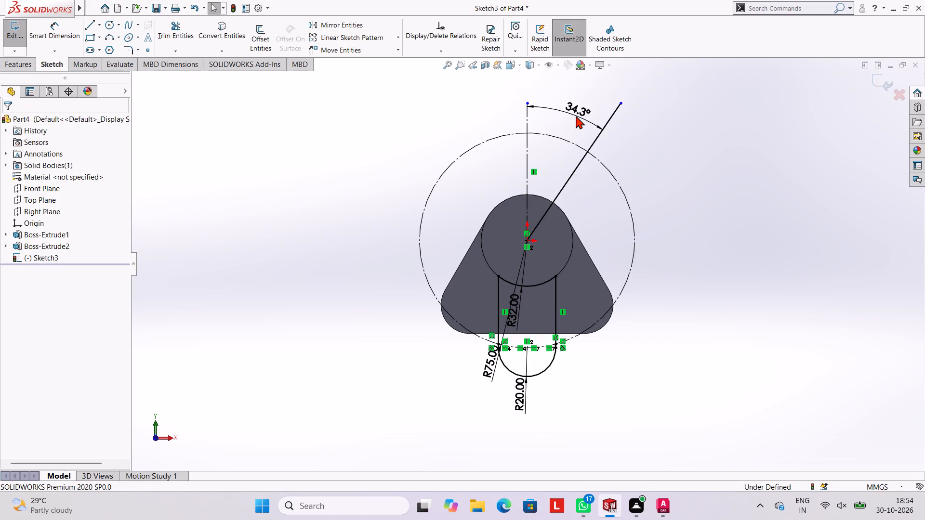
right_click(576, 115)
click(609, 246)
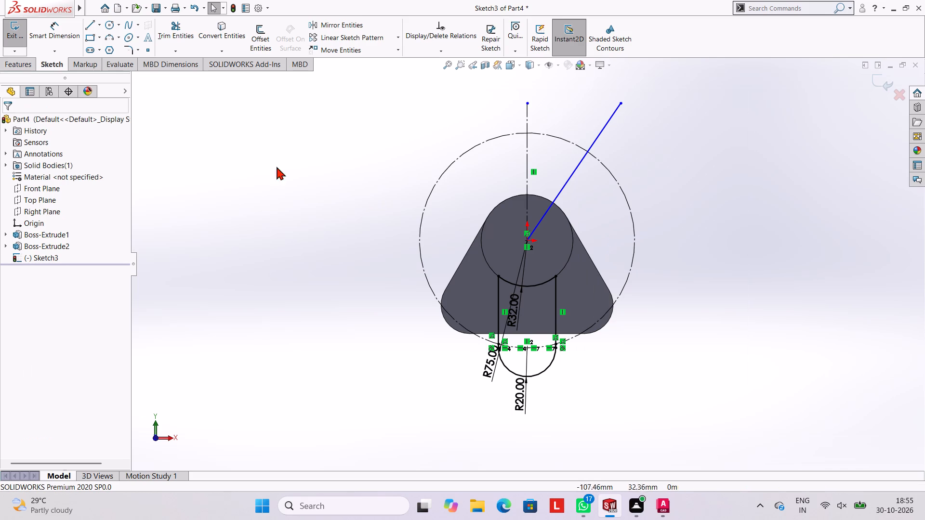
Dimension the angle between the vertical construction line and the slanted line as 60°.
click(79, 26)
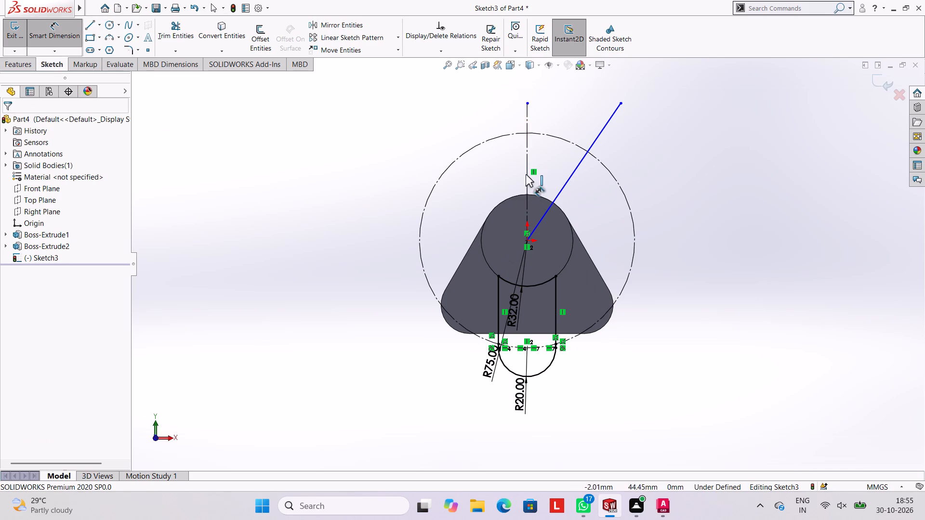
click(526, 168)
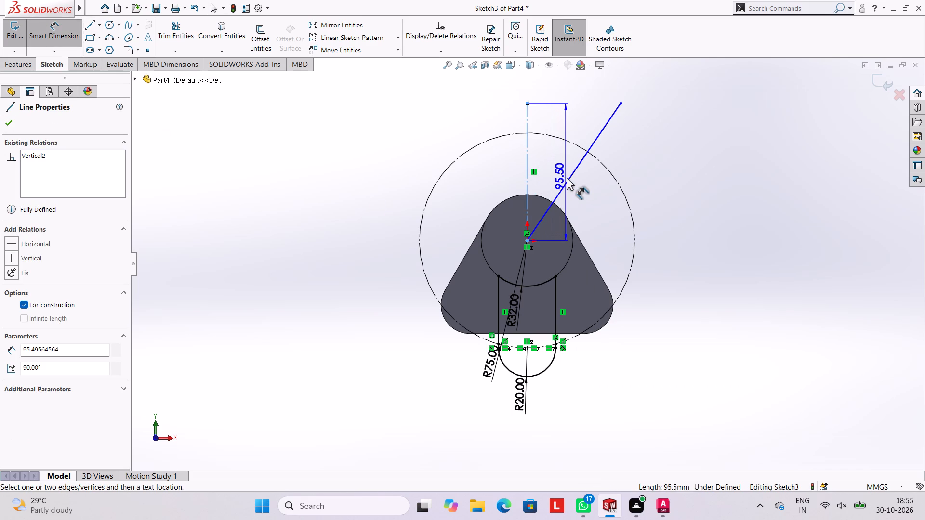
click(569, 177)
click(587, 128)
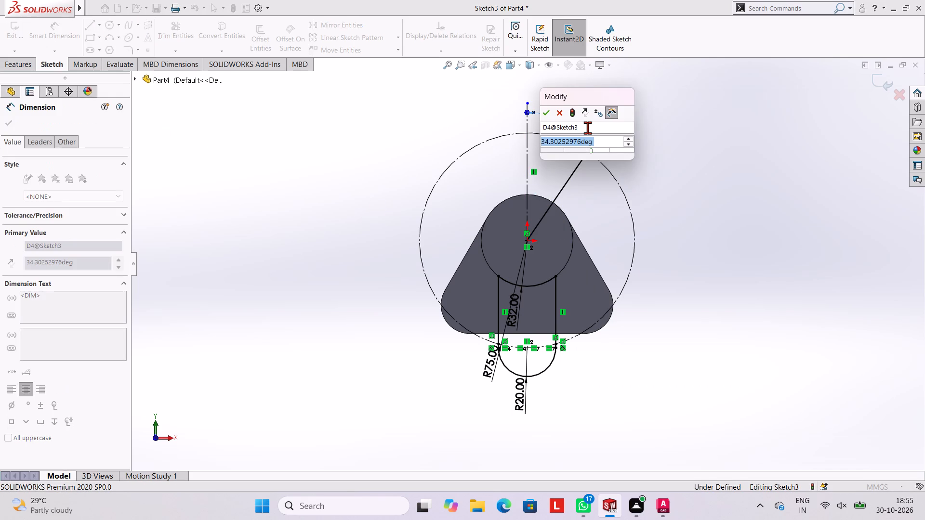
text(60)
key(Return)
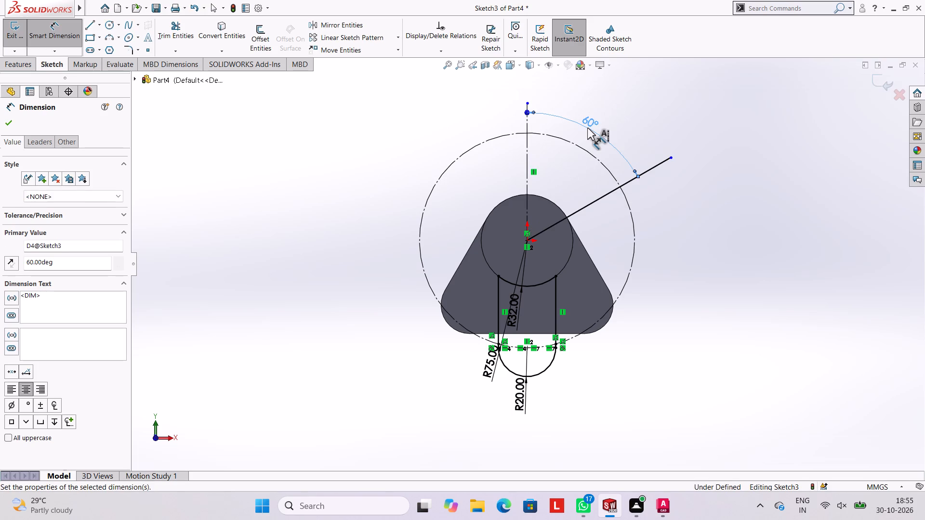
key(Escape)
key(Escape)
key(Escape)
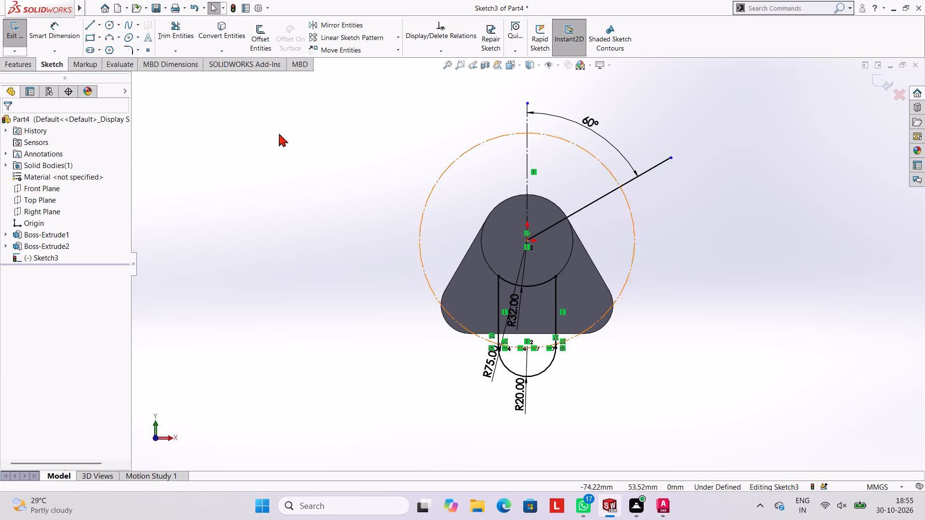
Draw a second slanted line from the origin up and to the left, ending beyond the 75 mm radius construction circle.
click(88, 21)
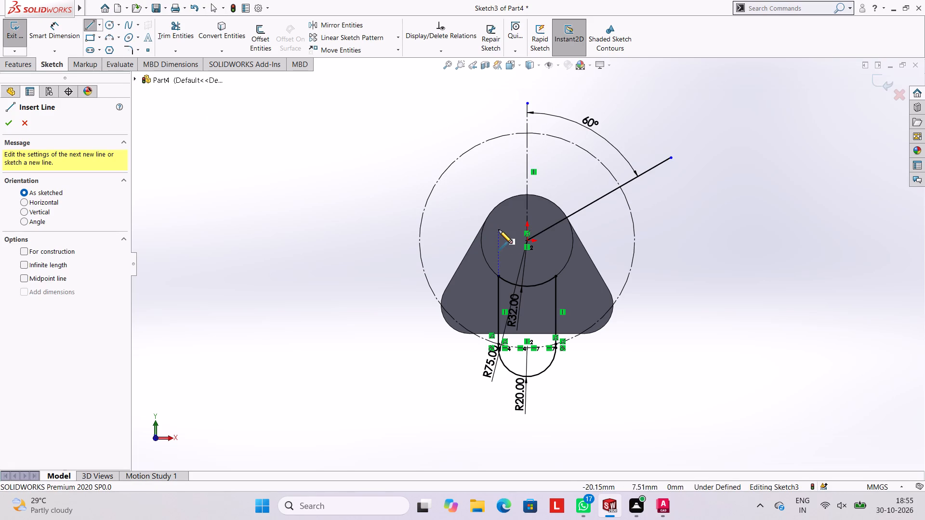
click(527, 241)
click(375, 145)
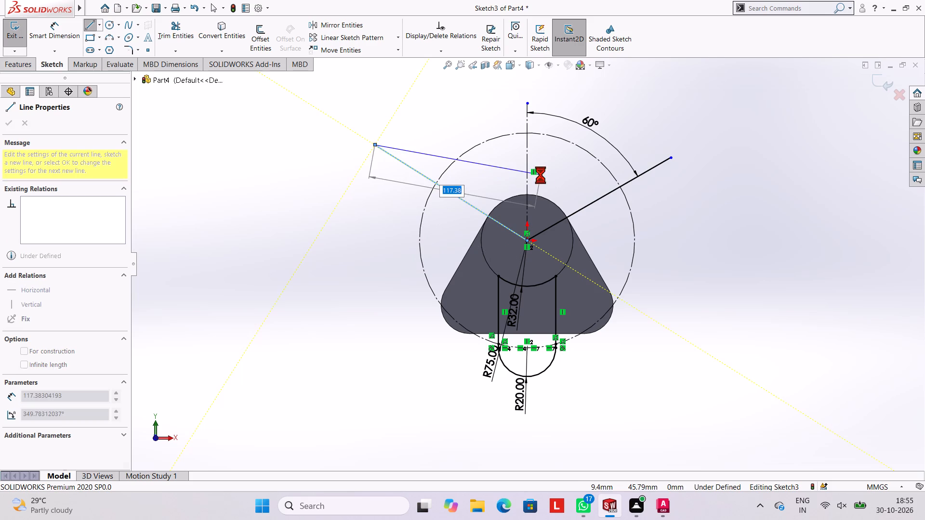
key(Escape)
key(Escape)
key(Escape)
Dimension the angle between the vertical construction line and the left slanted line as 60°.
click(52, 32)
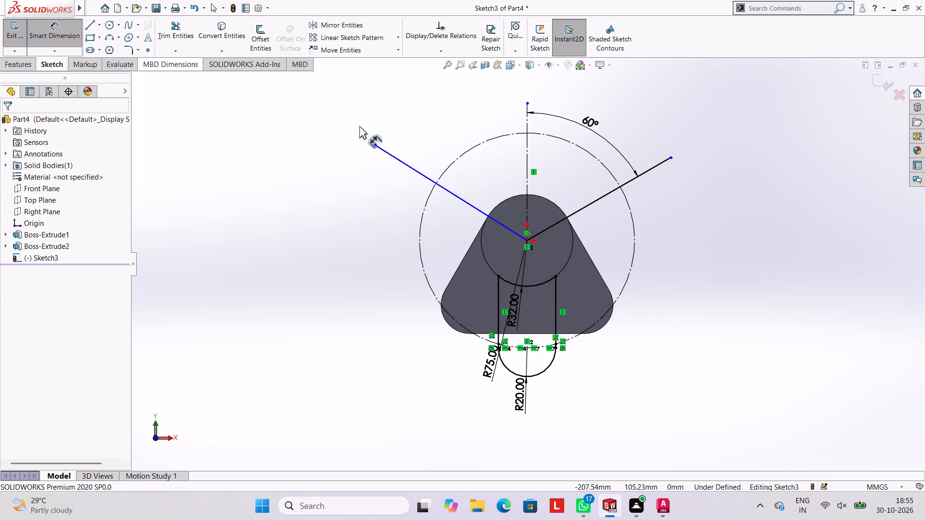
click(526, 168)
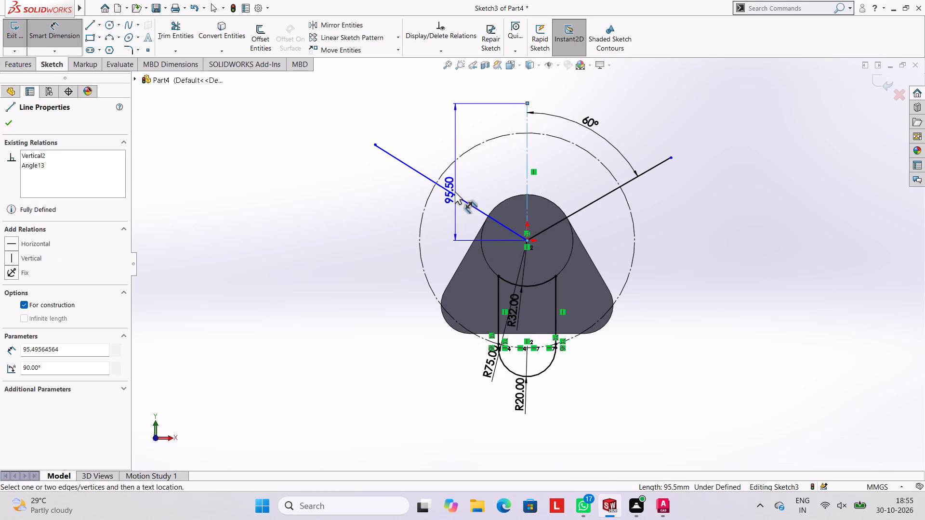
click(454, 195)
click(457, 130)
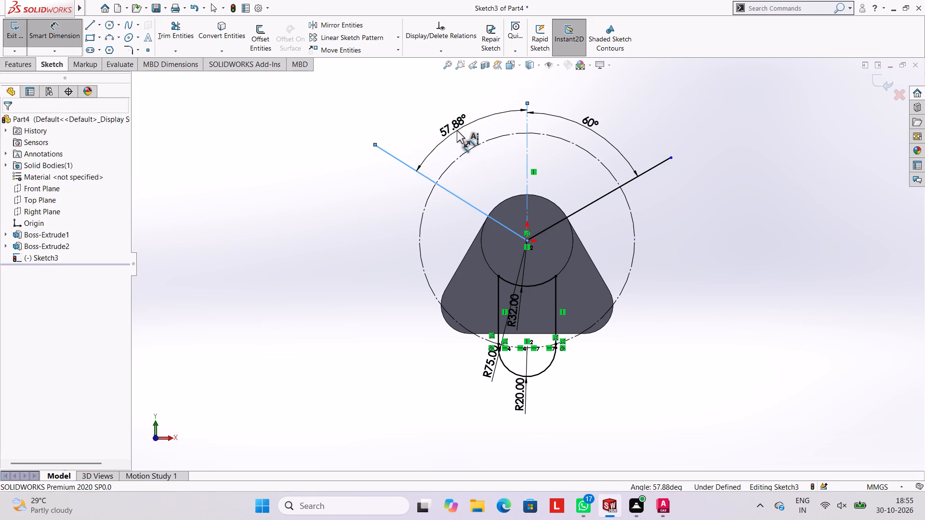
text(60)
key(Return)
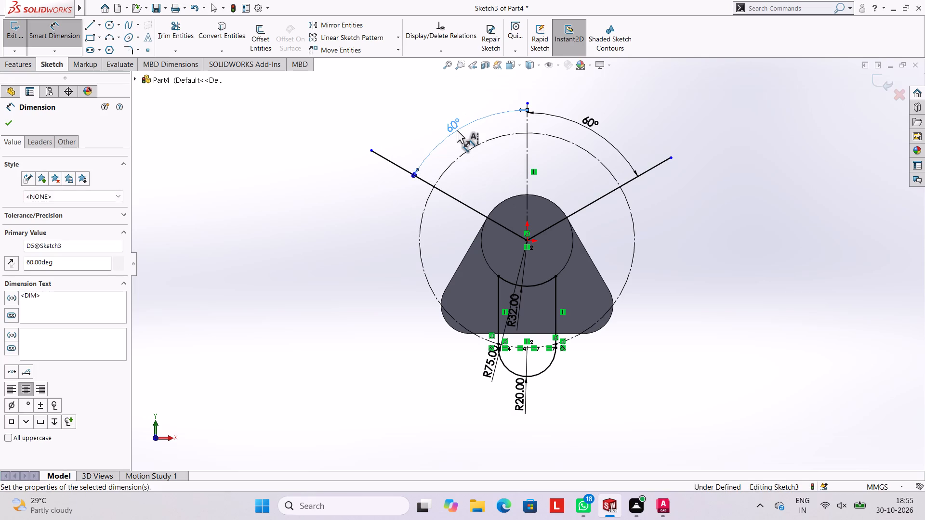
key(Escape)
key(Escape)
key(Escape)
key(Escape)
key(Escape)
key(Escape)
key(Escape)
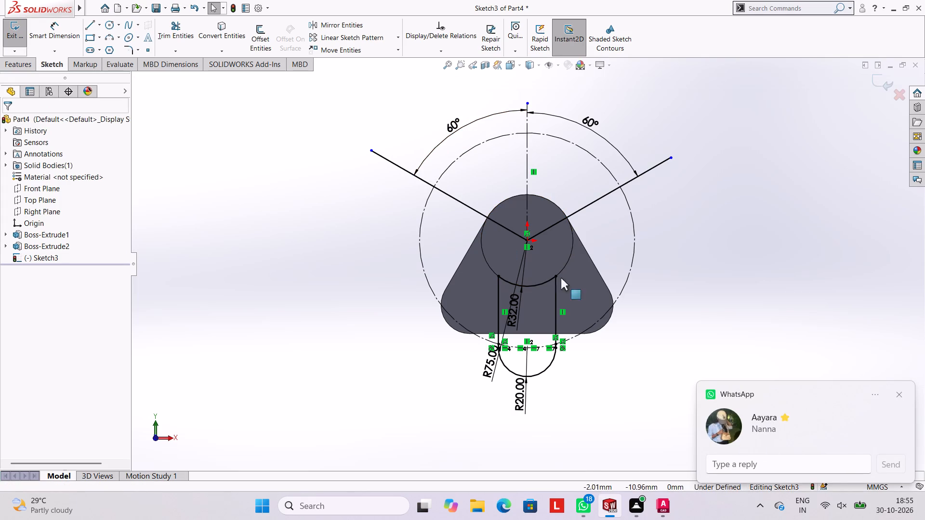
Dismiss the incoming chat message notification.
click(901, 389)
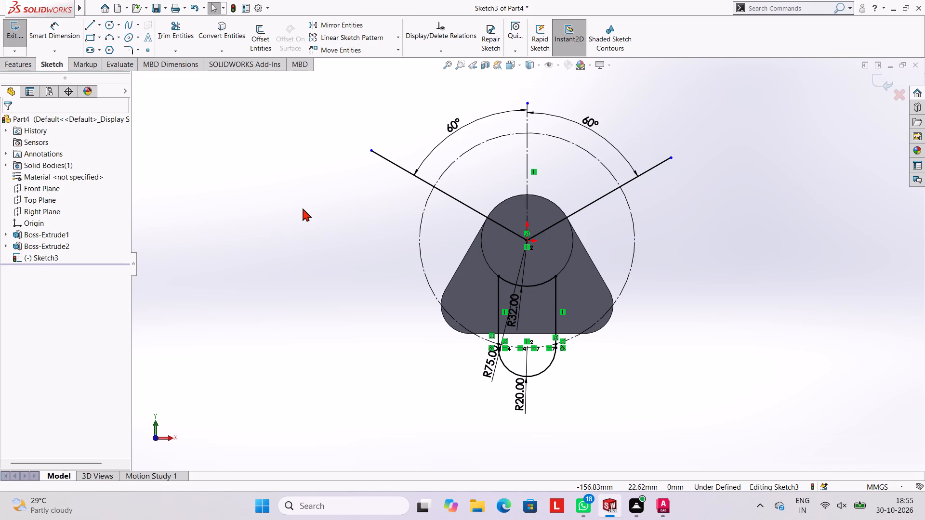
Trim the outer ends of both slanted lines back to the 75 mm radius construction circle.
click(185, 37)
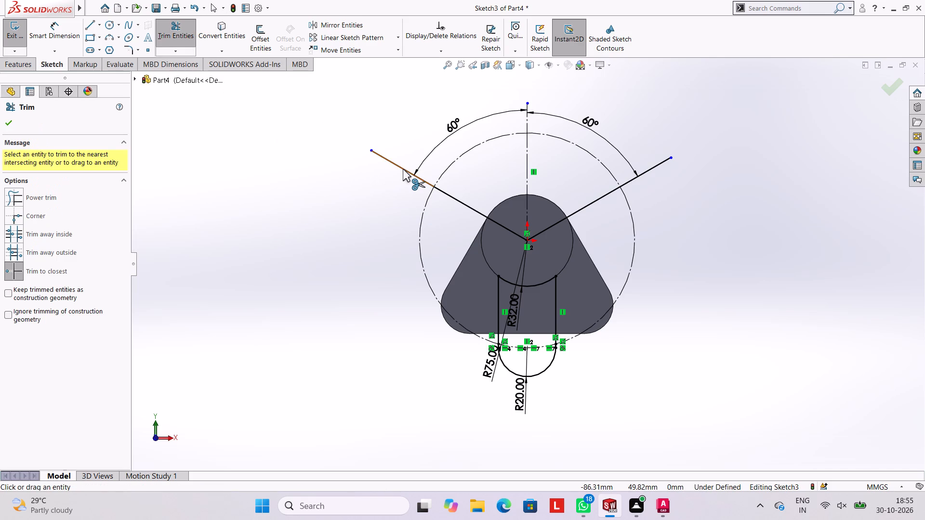
click(402, 169)
click(644, 175)
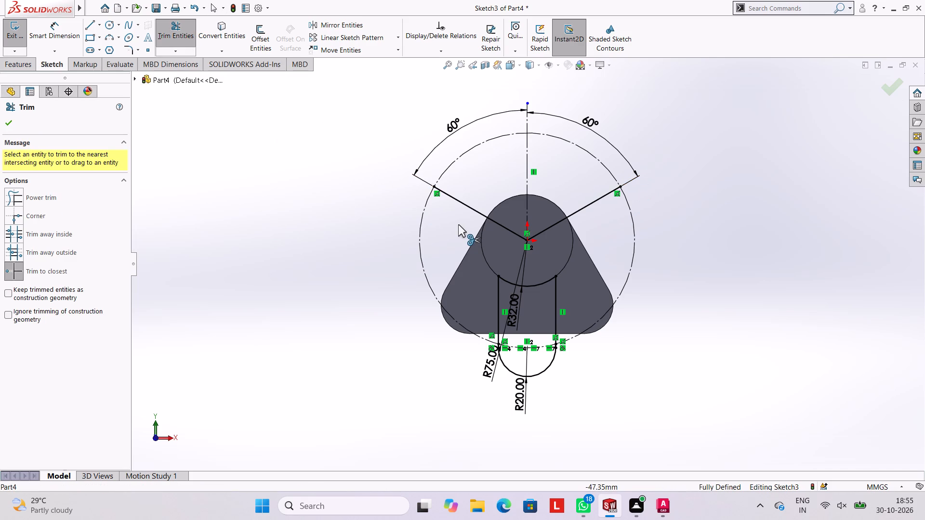
key(Escape)
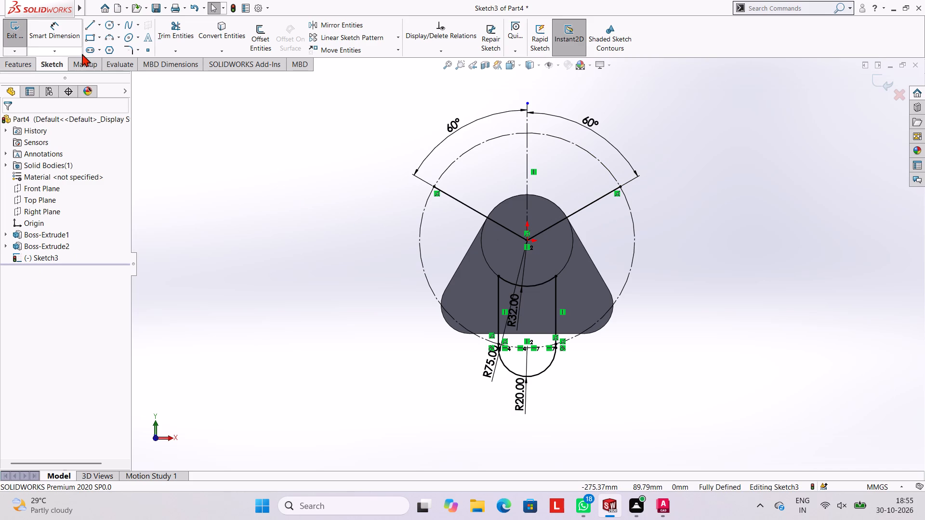
Draw a 20 mm radius circle centred on the outer end of the left slanted line.
click(112, 26)
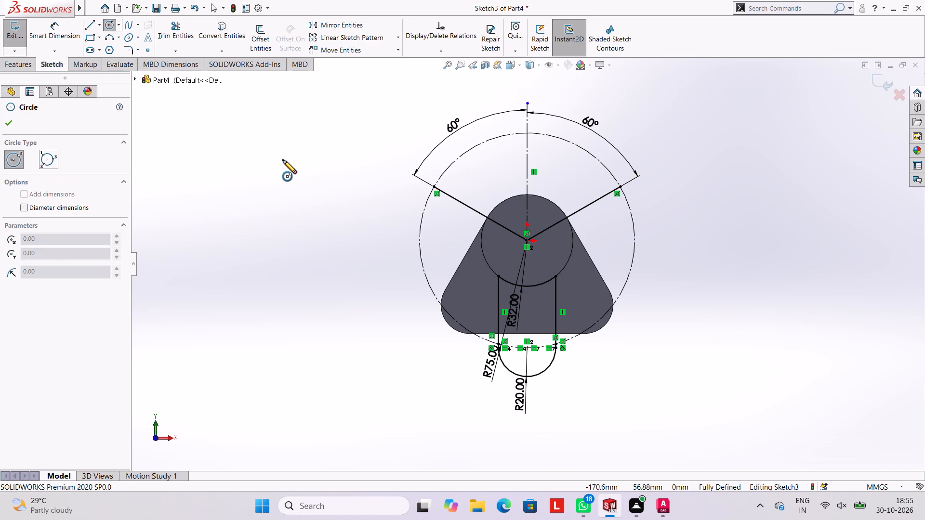
click(434, 186)
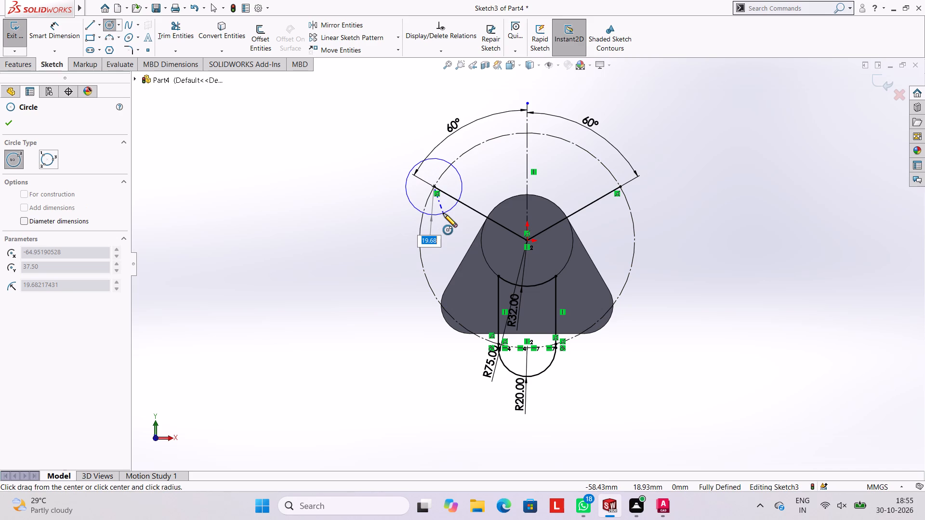
text(20)
key(Return)
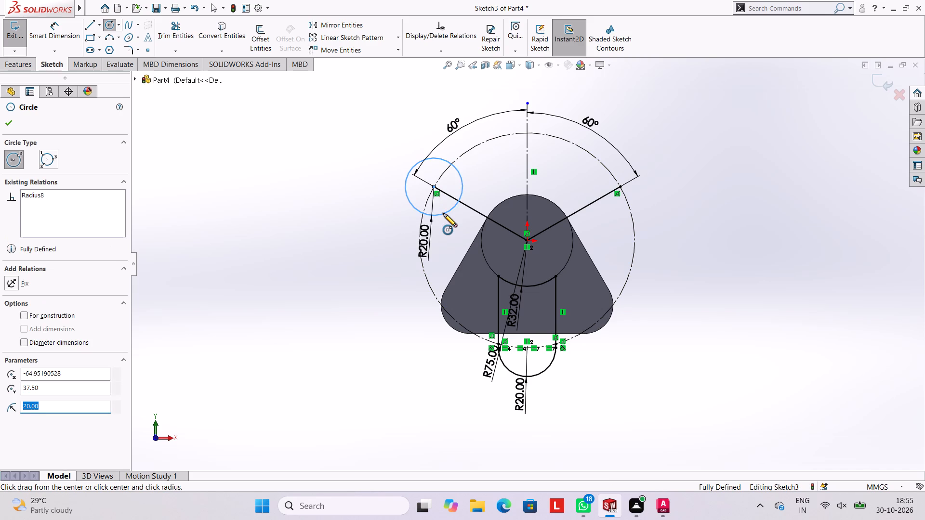
key(Escape)
key(Escape)
key(Escape)
key(Escape)
key(Escape)
key(Escape)
key(Escape)
key(Escape)
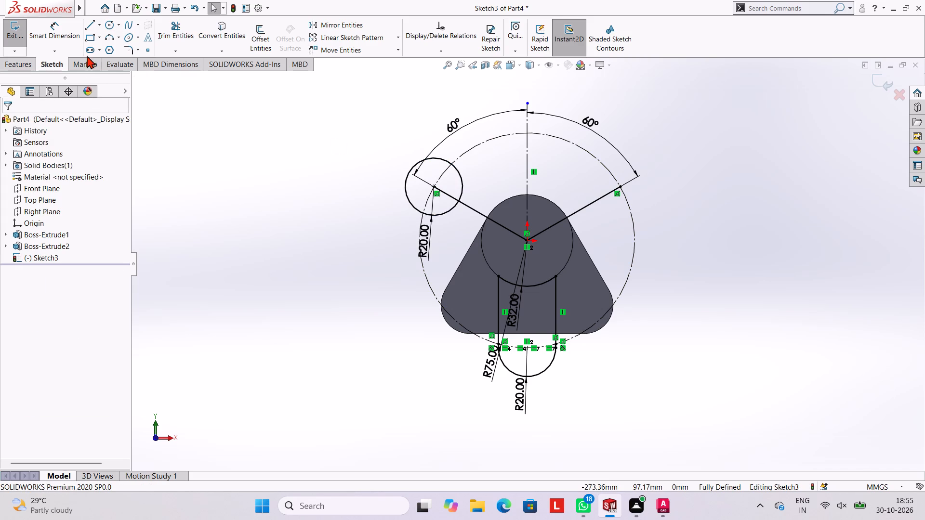
Draw a 20 mm radius circle centred on the outer end of the right slanted line.
click(108, 27)
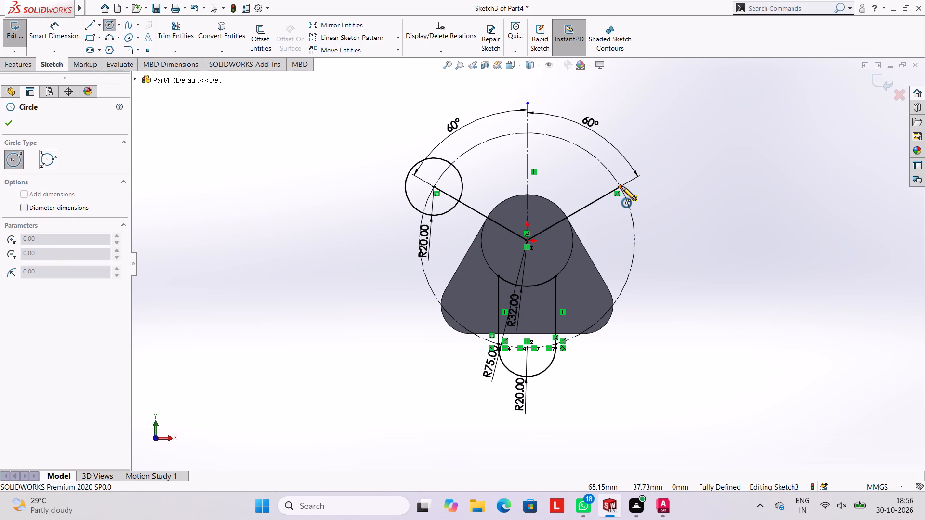
click(620, 188)
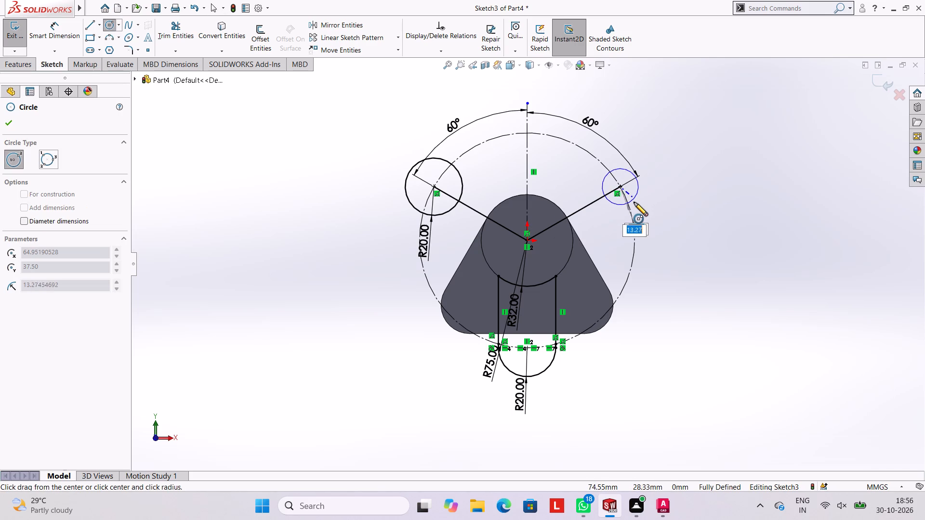
text(20)
key(Return)
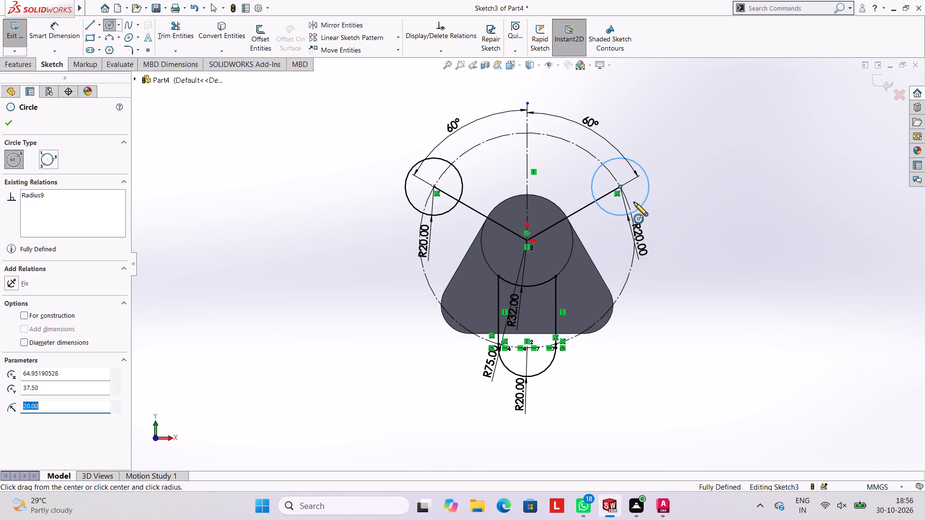
key(Escape)
key(Escape)
key(Escape)
key(Escape)
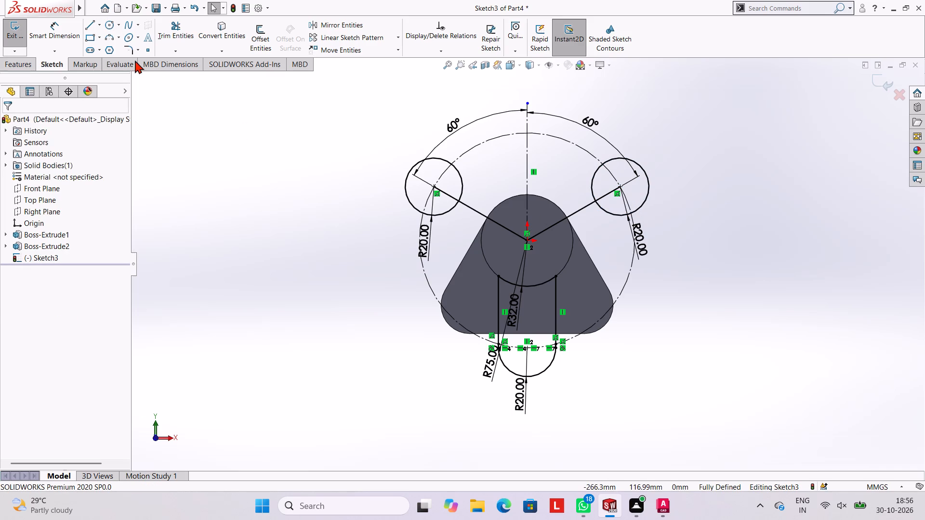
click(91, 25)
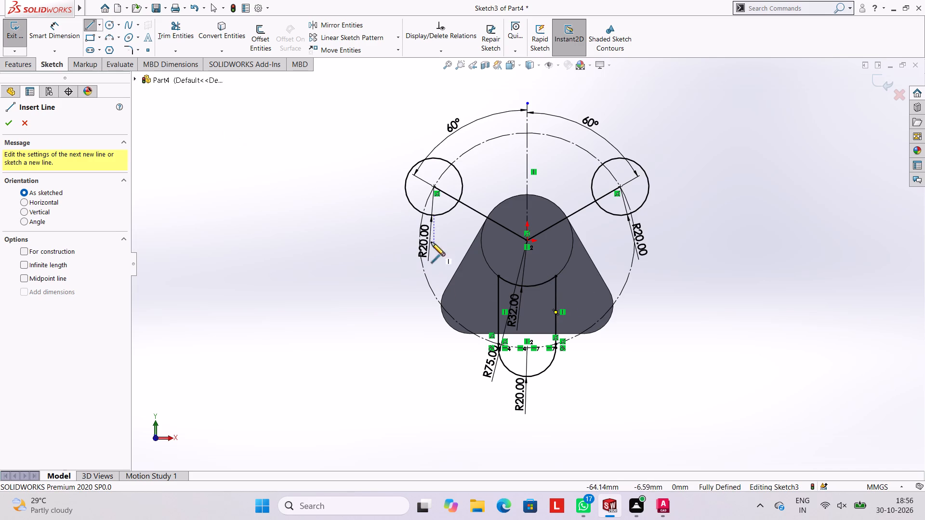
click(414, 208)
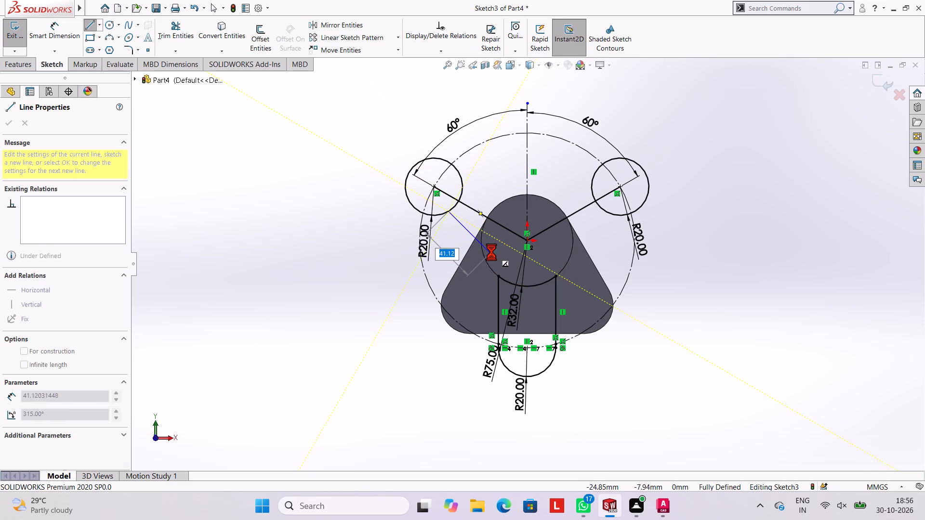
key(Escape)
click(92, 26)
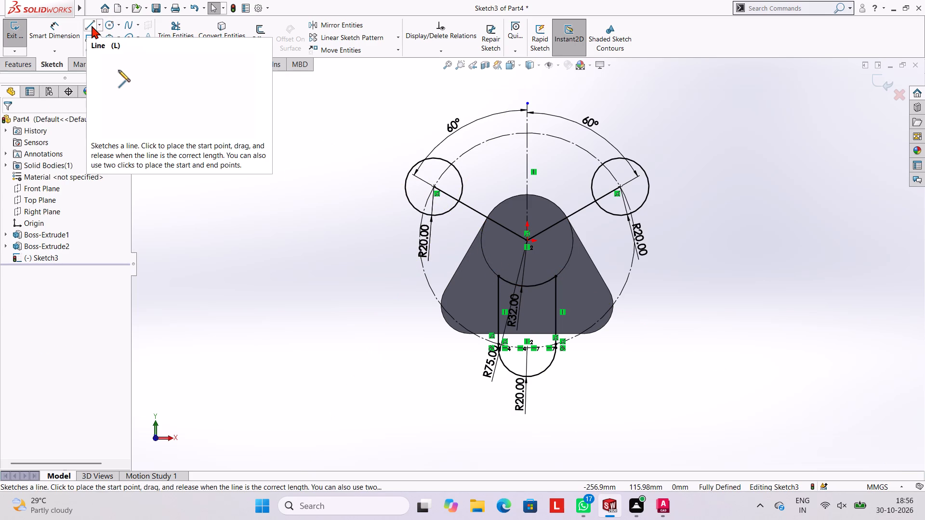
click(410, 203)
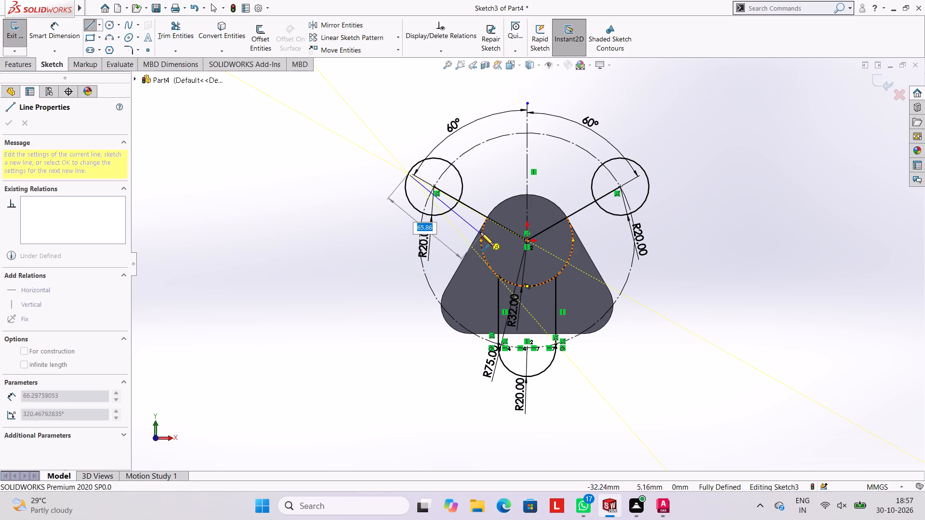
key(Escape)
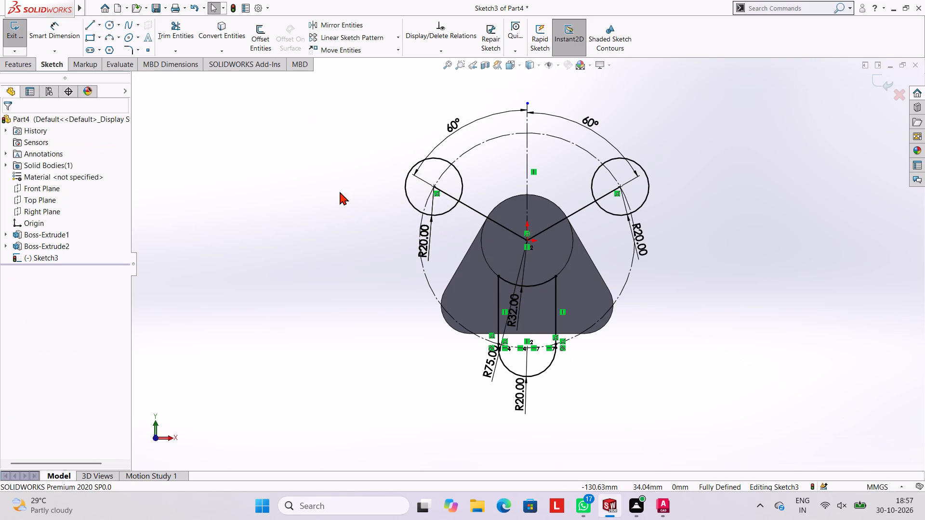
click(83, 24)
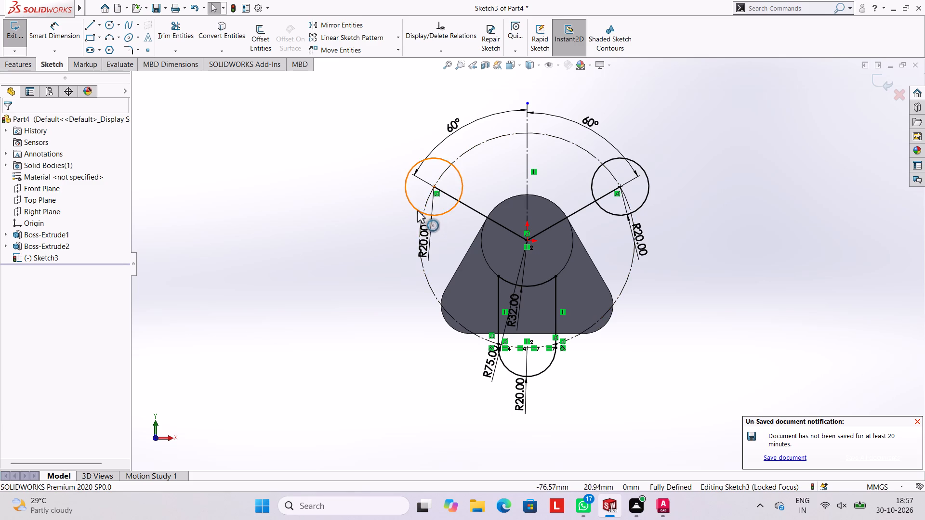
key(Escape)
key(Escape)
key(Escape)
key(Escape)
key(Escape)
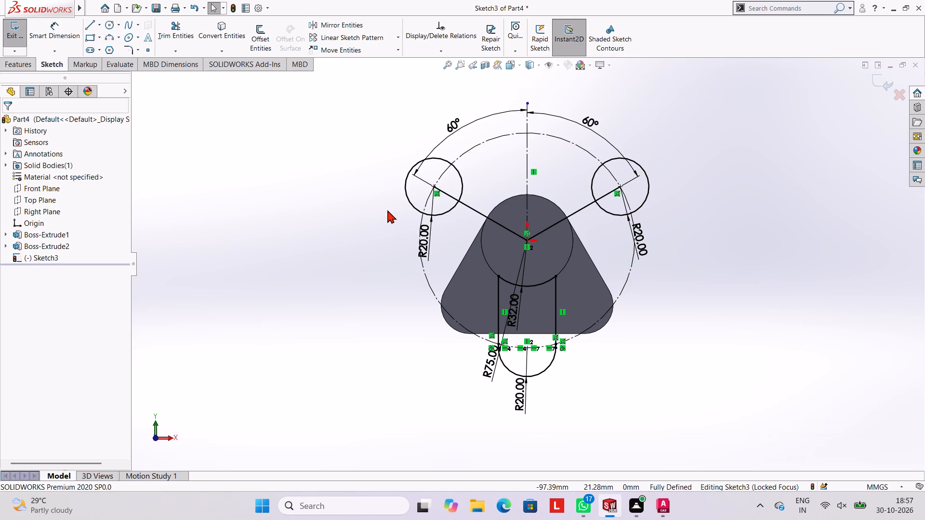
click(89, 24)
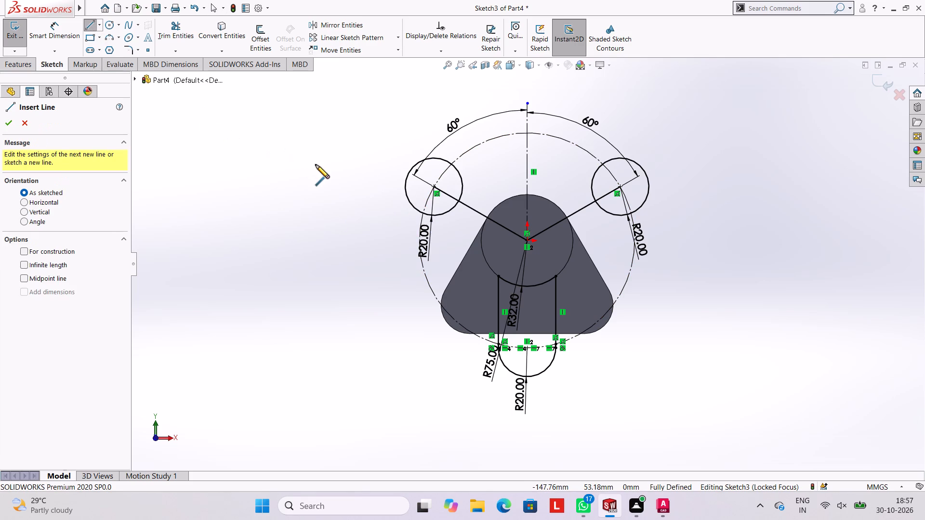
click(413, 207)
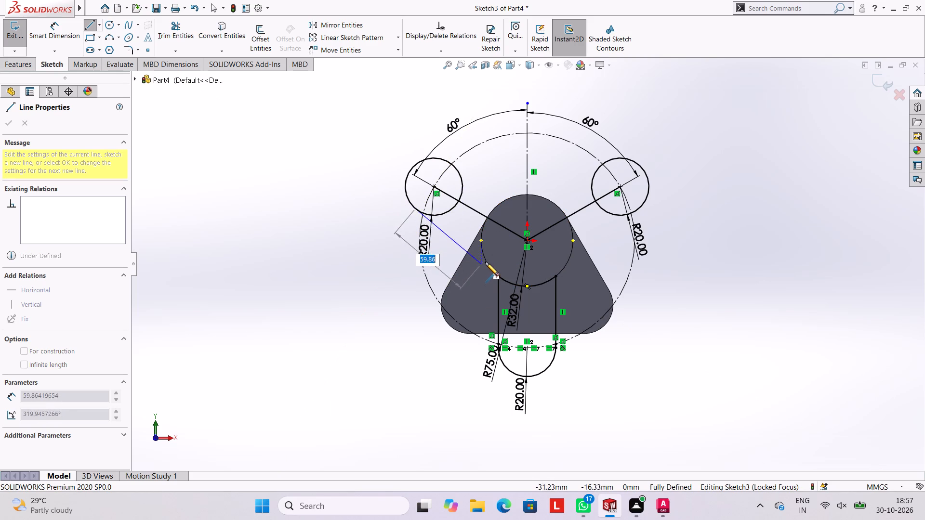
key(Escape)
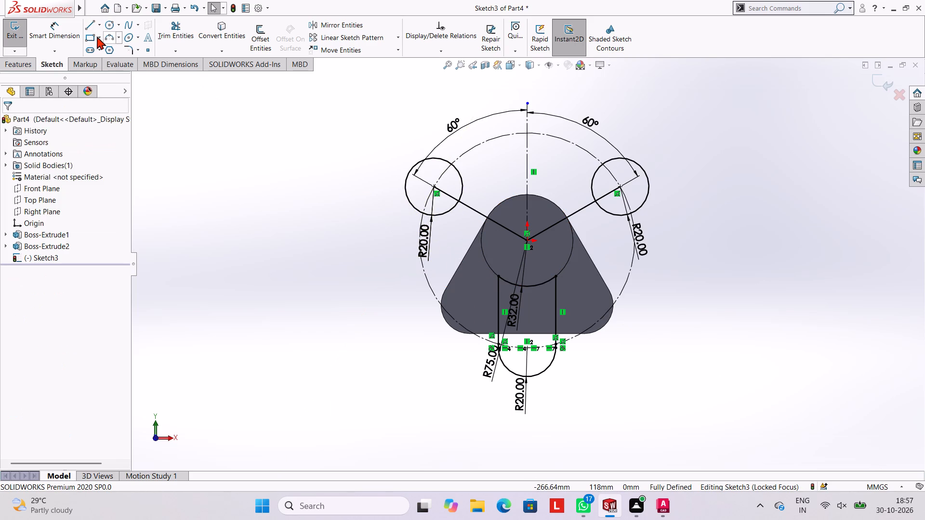
Draw a line about 52 mm long from the lower edge of the left 20 mm radius circle to the central 32 mm radius circle.
click(90, 25)
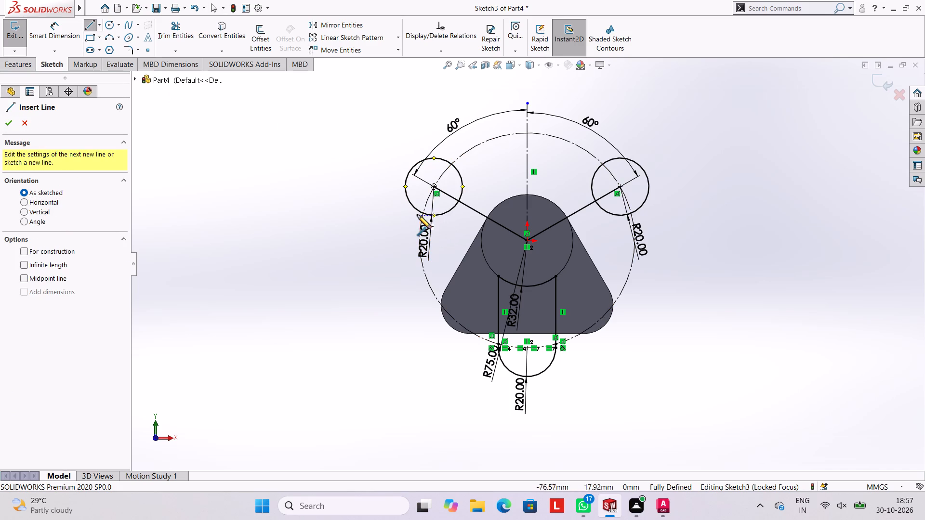
click(412, 207)
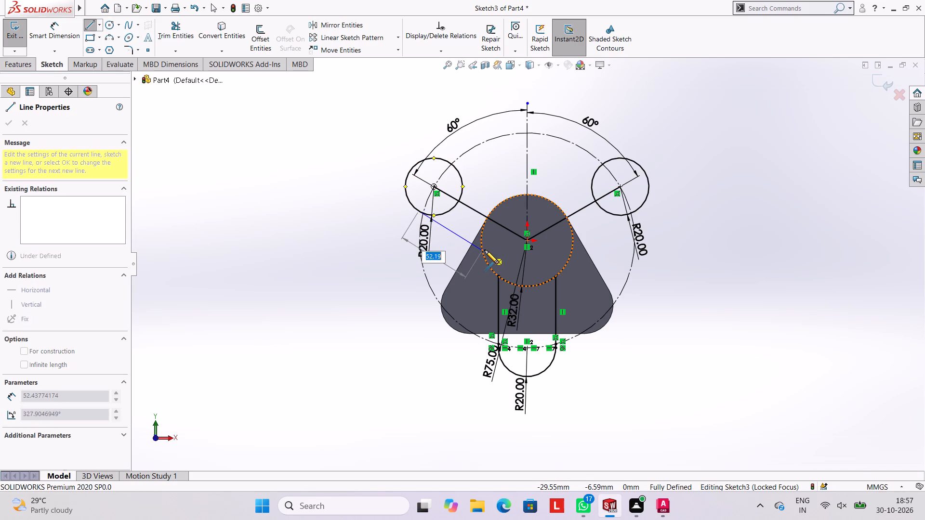
click(485, 250)
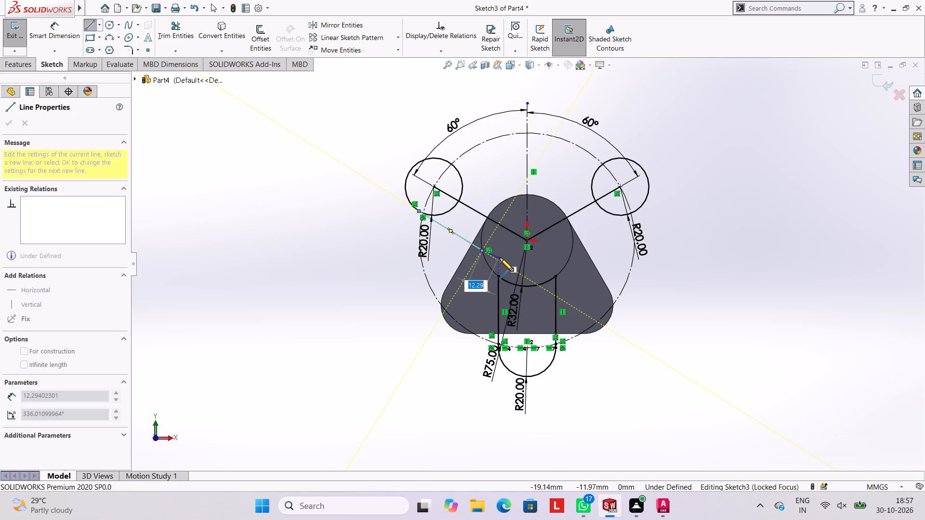
key(Escape)
key(Escape)
key(Escape)
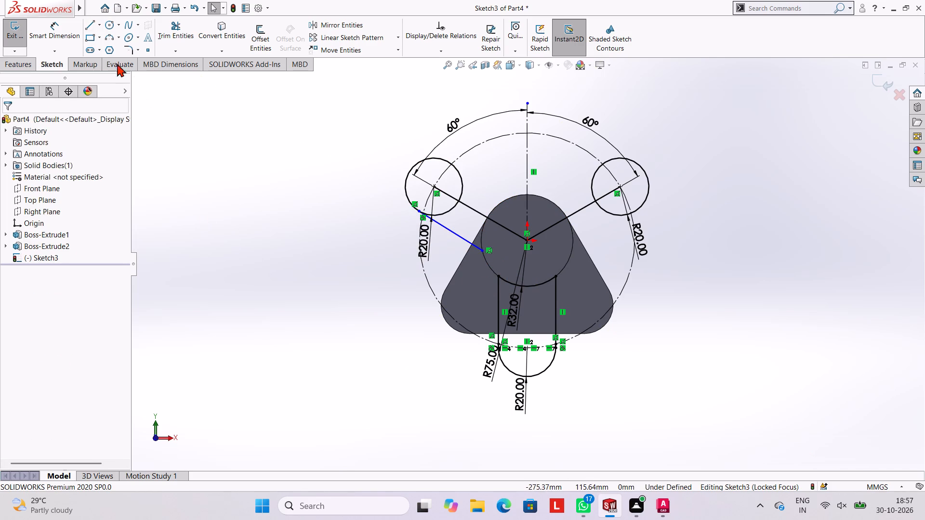
Draw a line from the upper edge of the left 20 mm radius circle to the central 32 mm radius circle.
click(86, 27)
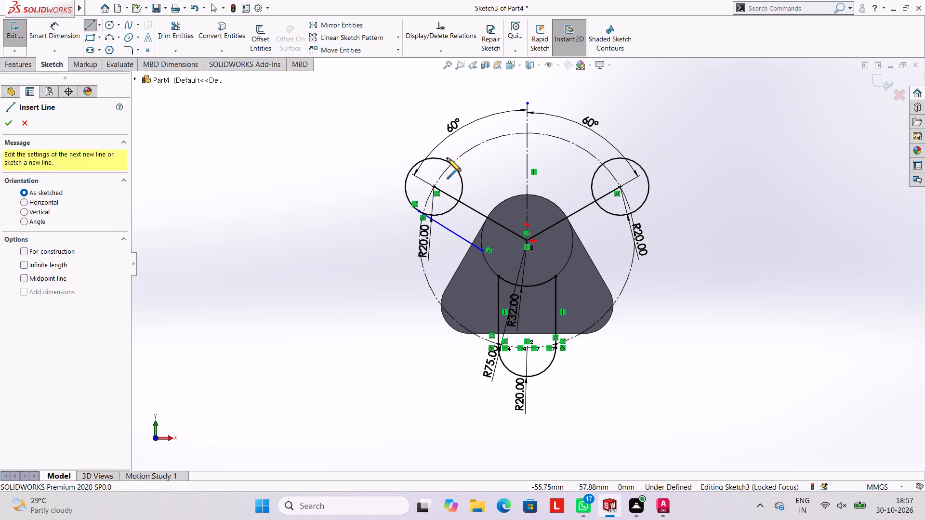
click(446, 159)
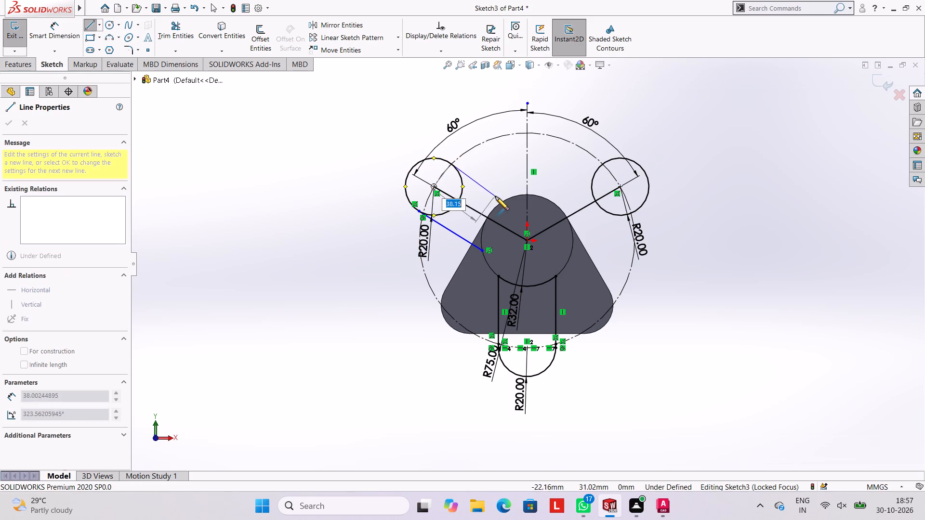
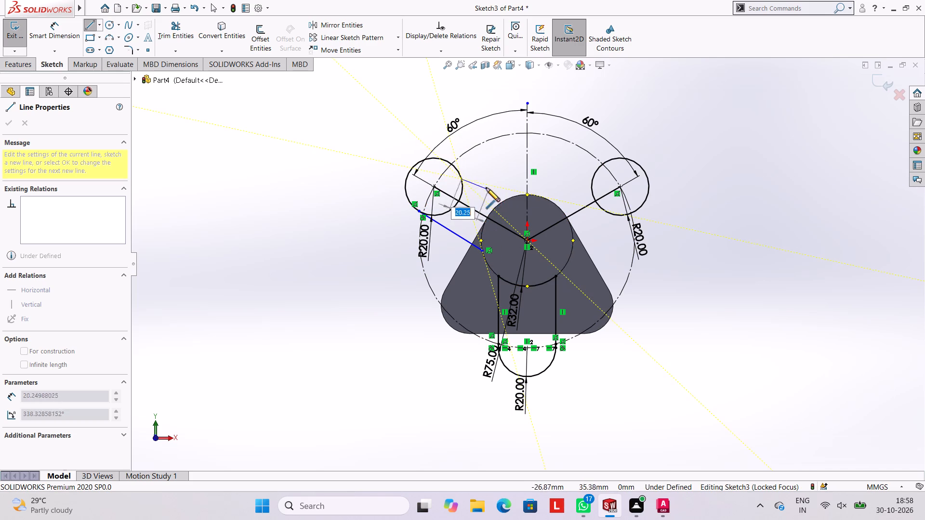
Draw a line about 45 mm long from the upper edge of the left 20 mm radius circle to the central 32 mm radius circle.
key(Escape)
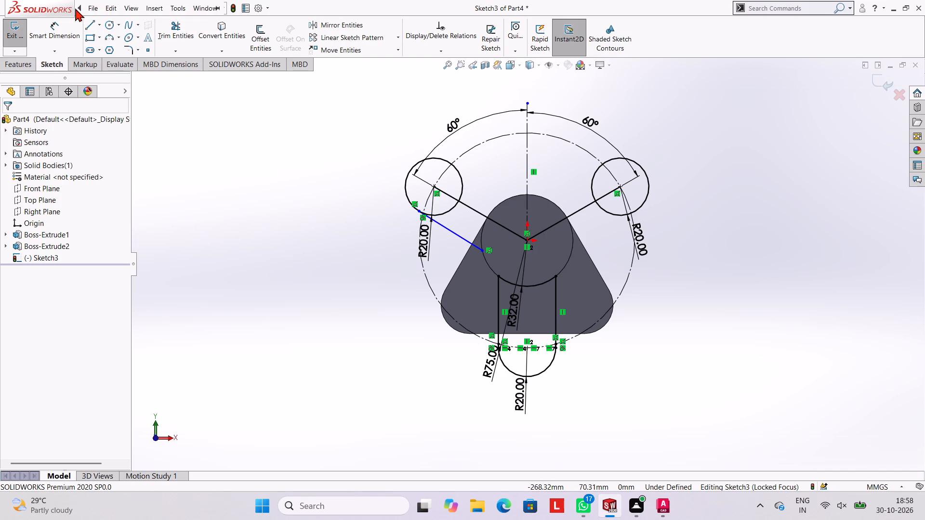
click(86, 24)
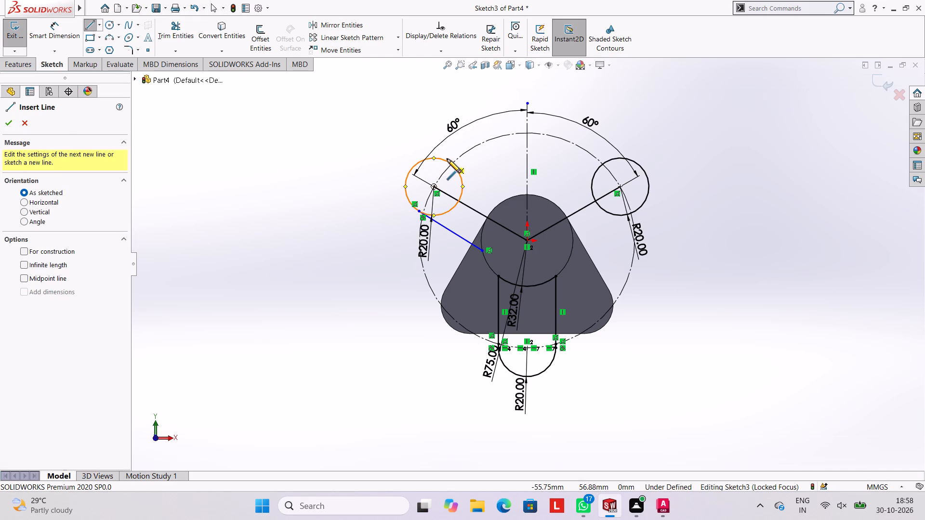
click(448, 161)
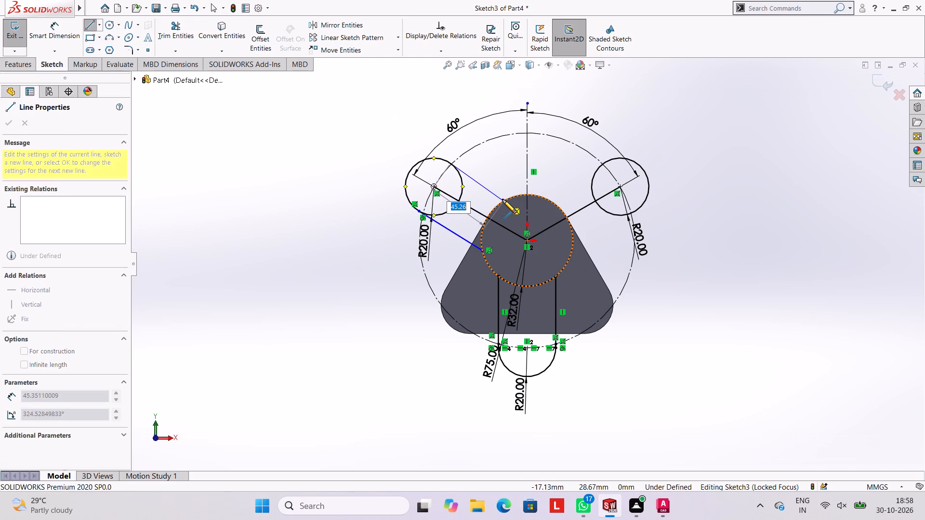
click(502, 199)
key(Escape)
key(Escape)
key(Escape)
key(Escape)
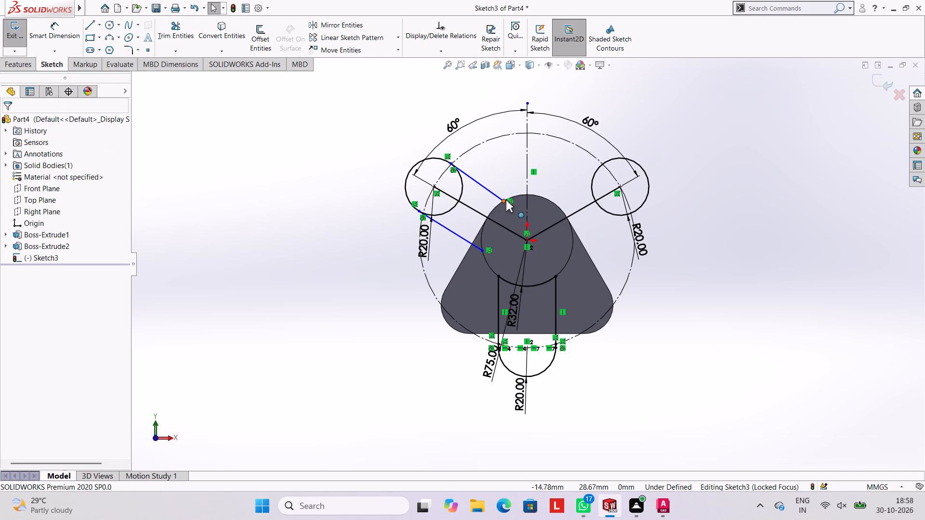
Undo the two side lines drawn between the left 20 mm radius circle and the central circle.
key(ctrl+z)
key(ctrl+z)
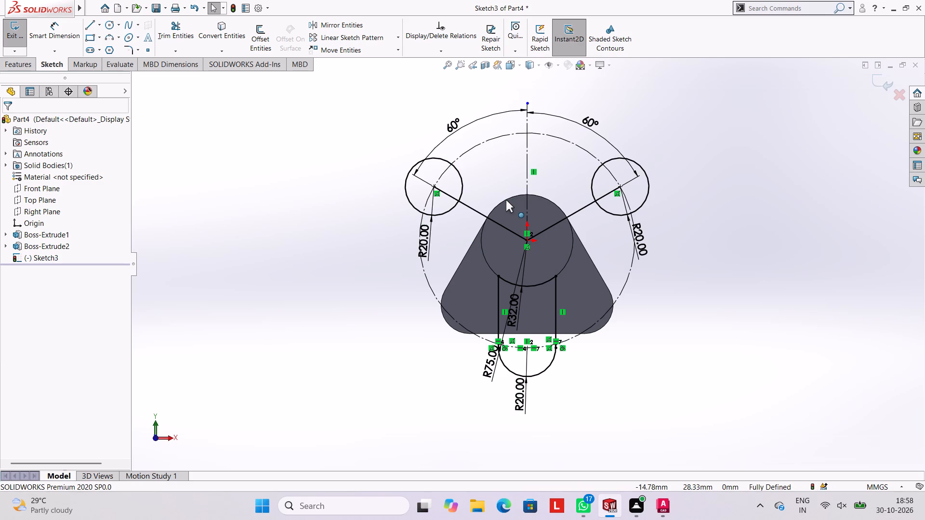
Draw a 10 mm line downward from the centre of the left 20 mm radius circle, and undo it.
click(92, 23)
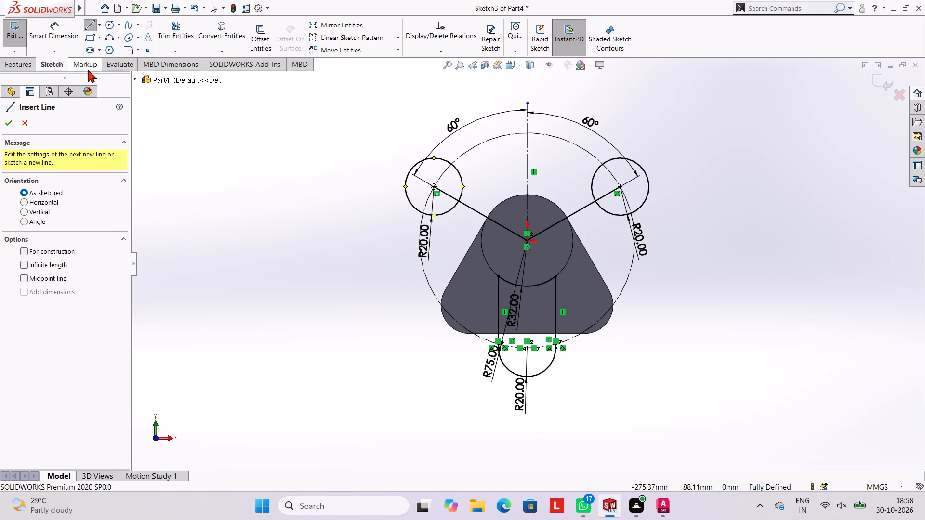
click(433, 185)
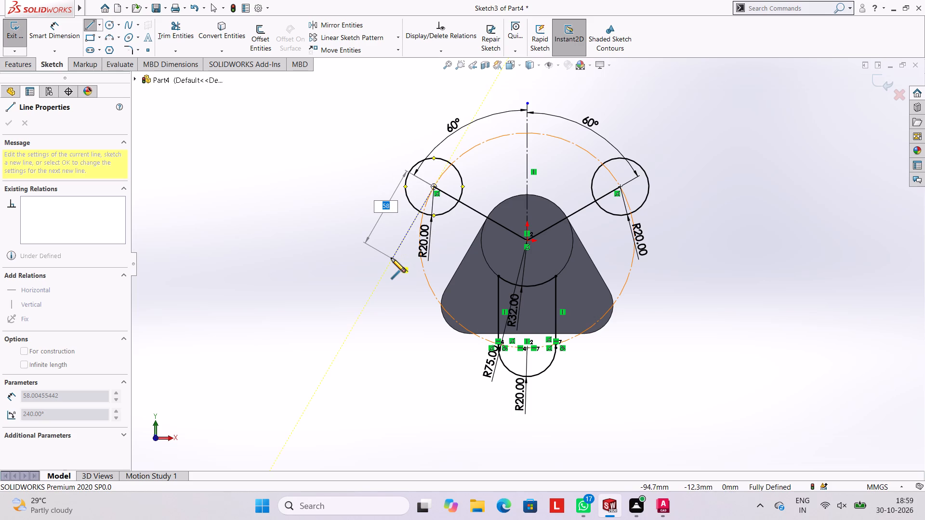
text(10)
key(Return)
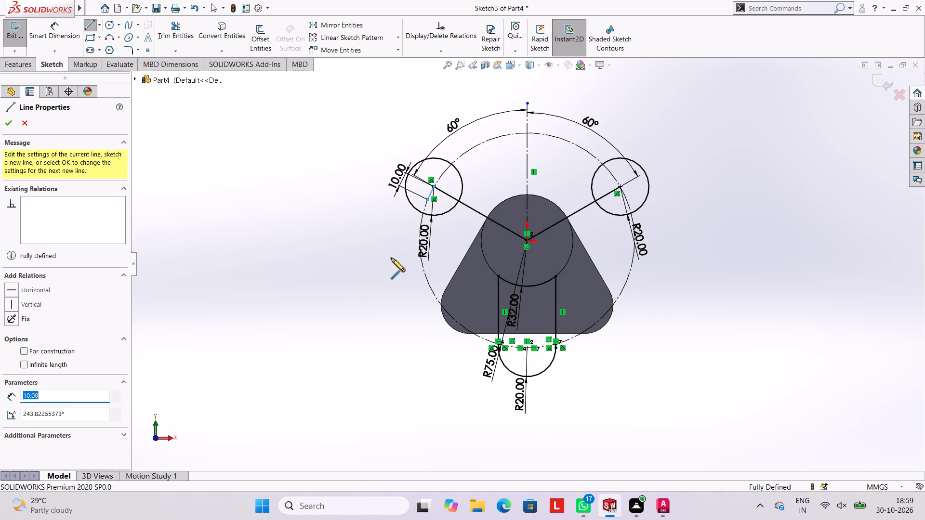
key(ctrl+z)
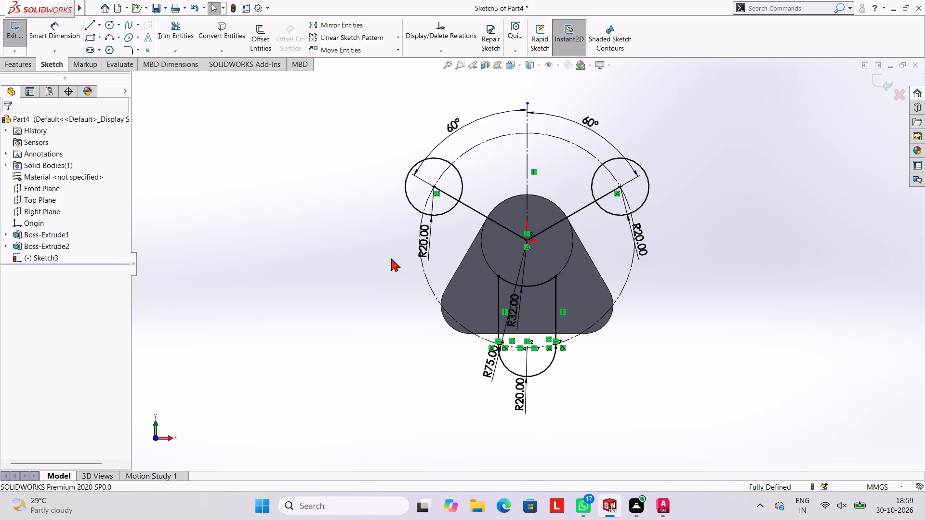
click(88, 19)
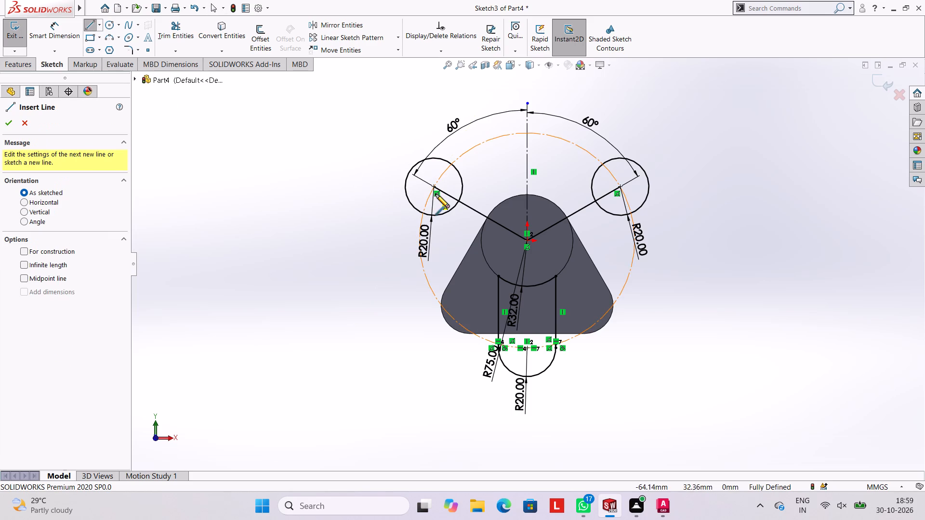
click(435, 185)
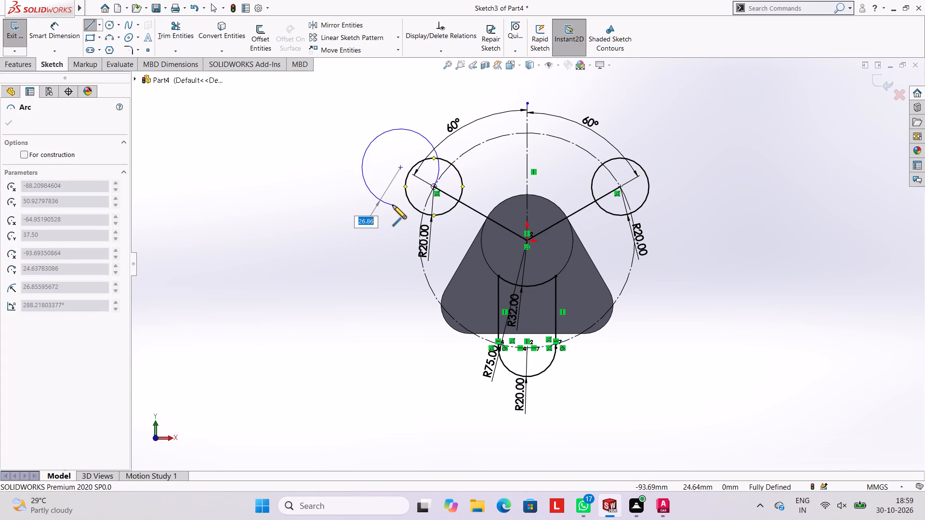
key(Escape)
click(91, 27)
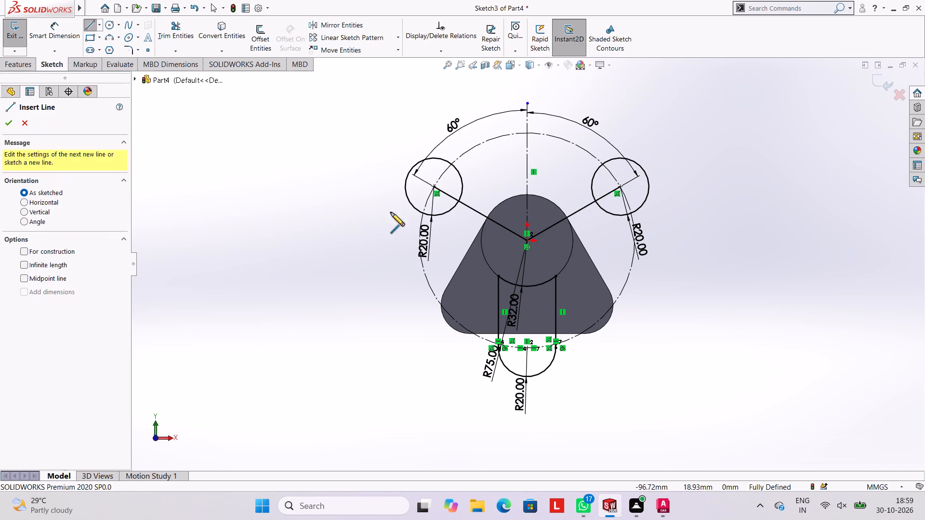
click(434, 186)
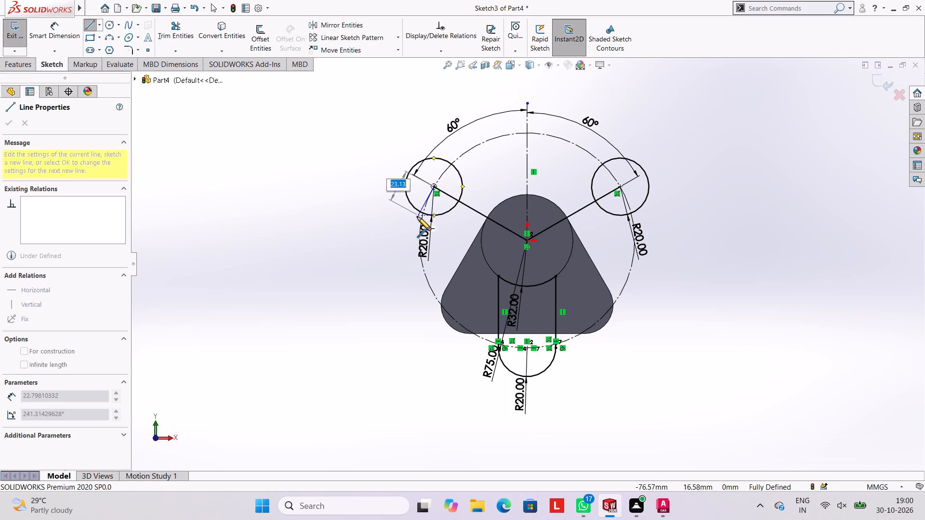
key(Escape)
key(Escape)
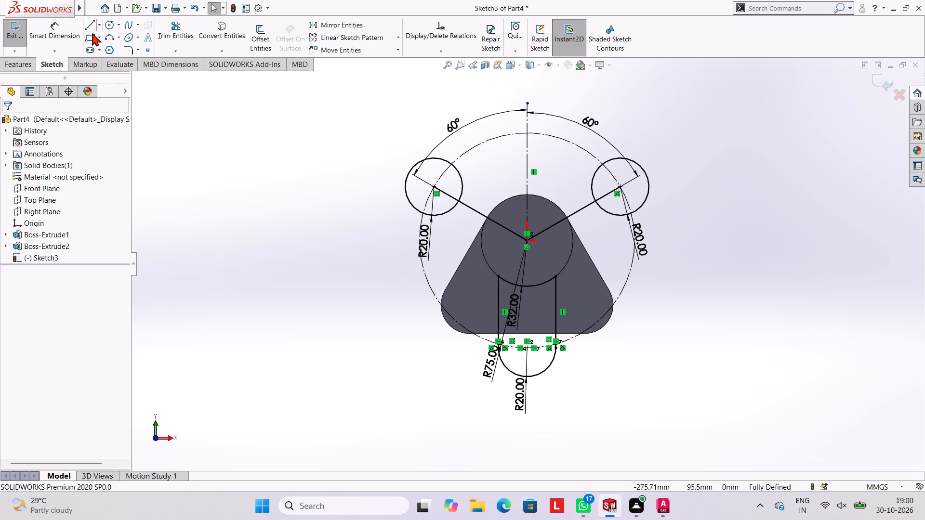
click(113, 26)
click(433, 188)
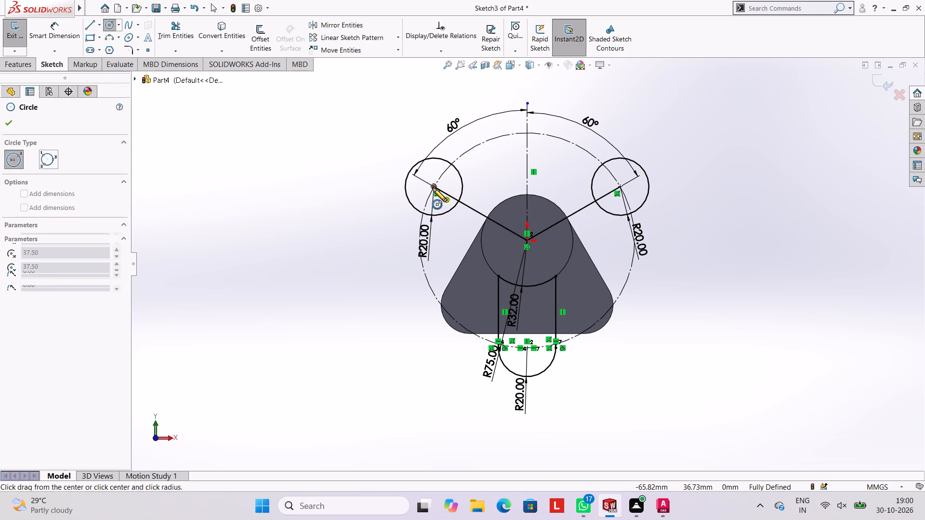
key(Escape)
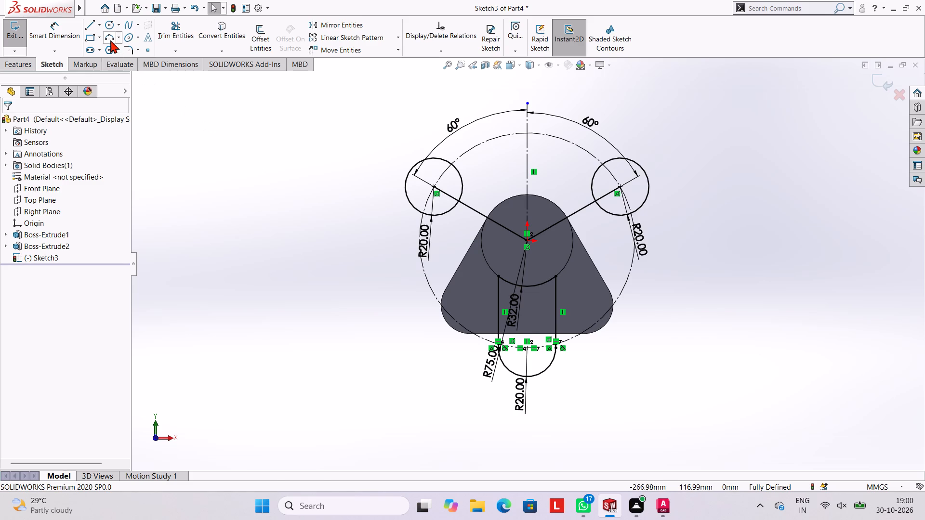
Draw a 20 mm line from the left circle's centre perpendicular to the slanted line, continued by a parallel lower side line about 63 mm long.
click(91, 28)
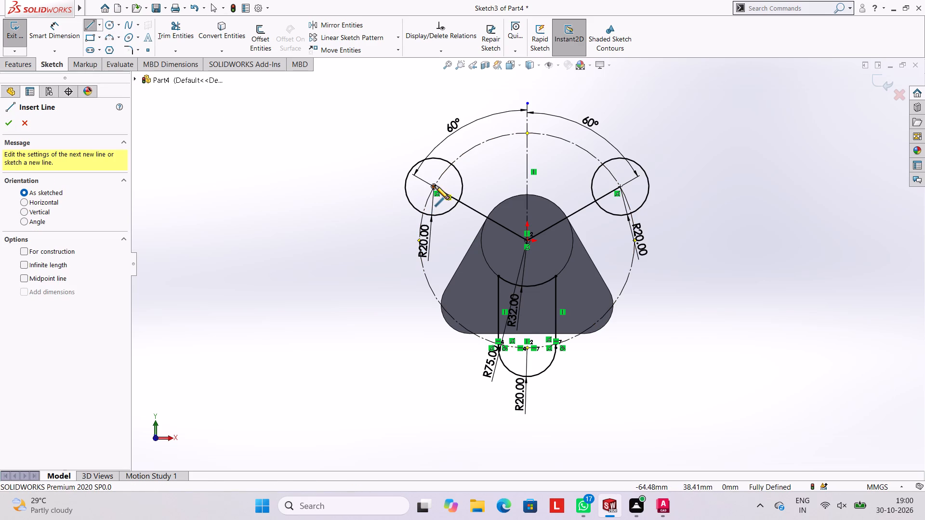
click(434, 185)
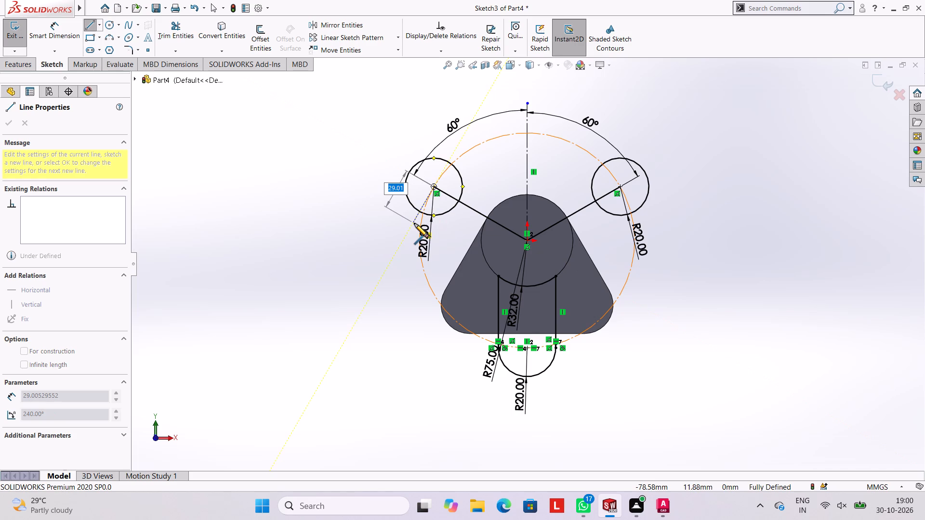
text(20)
key(Return)
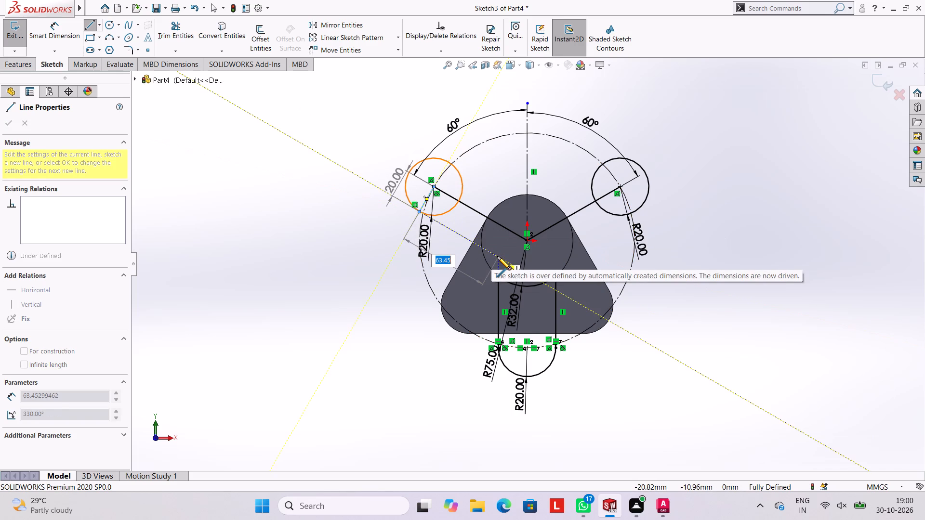
click(497, 256)
key(Escape)
key(Escape)
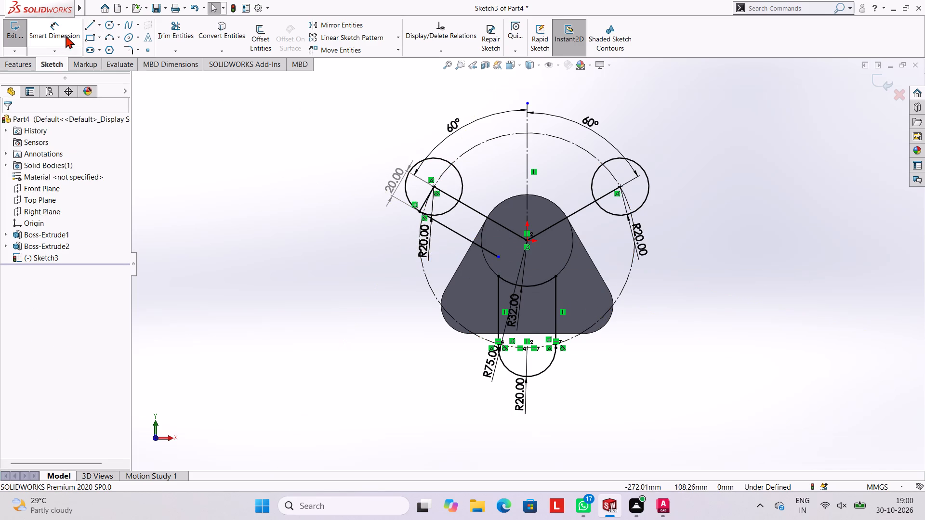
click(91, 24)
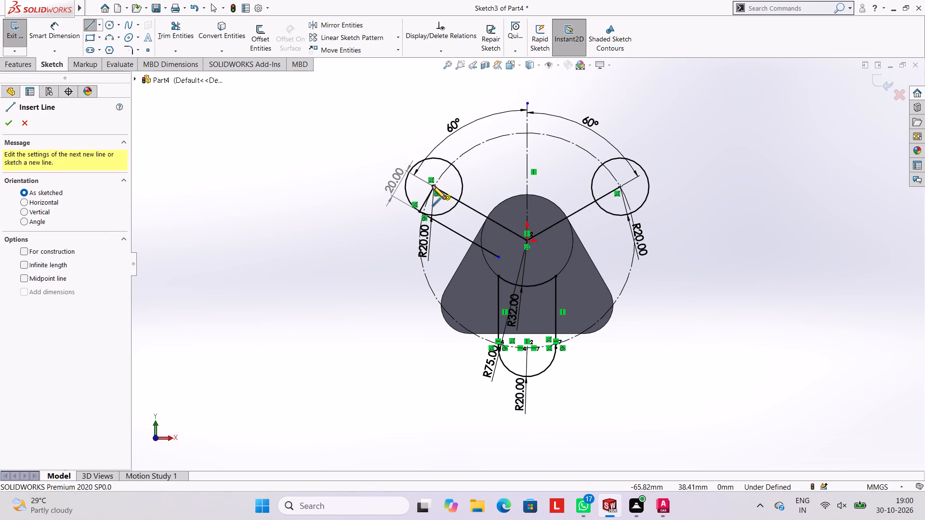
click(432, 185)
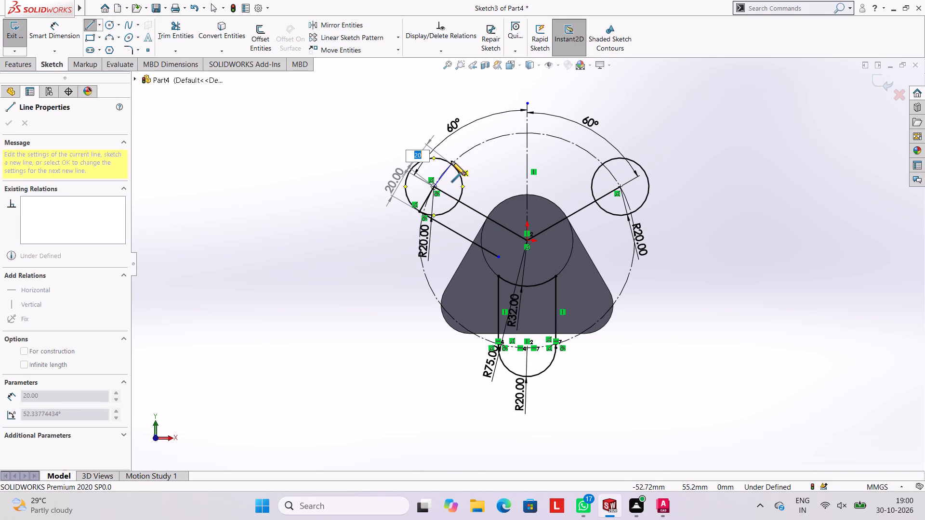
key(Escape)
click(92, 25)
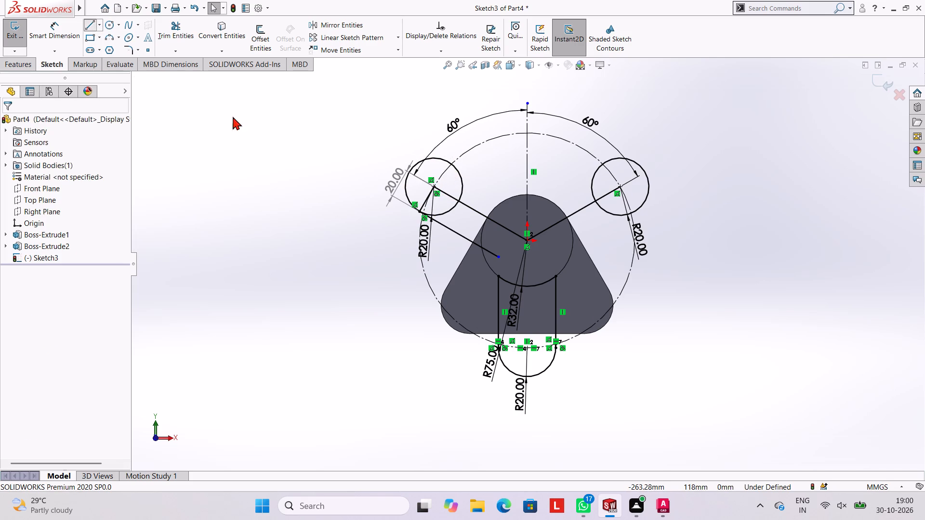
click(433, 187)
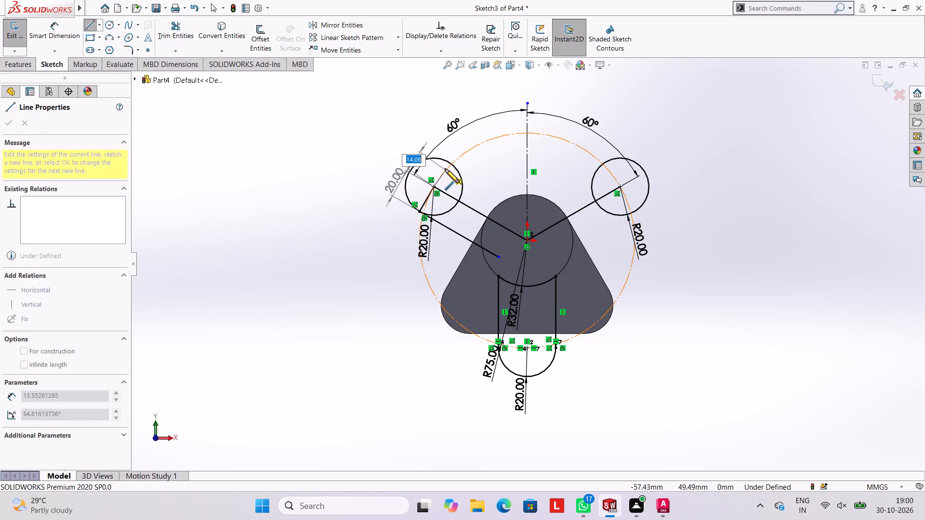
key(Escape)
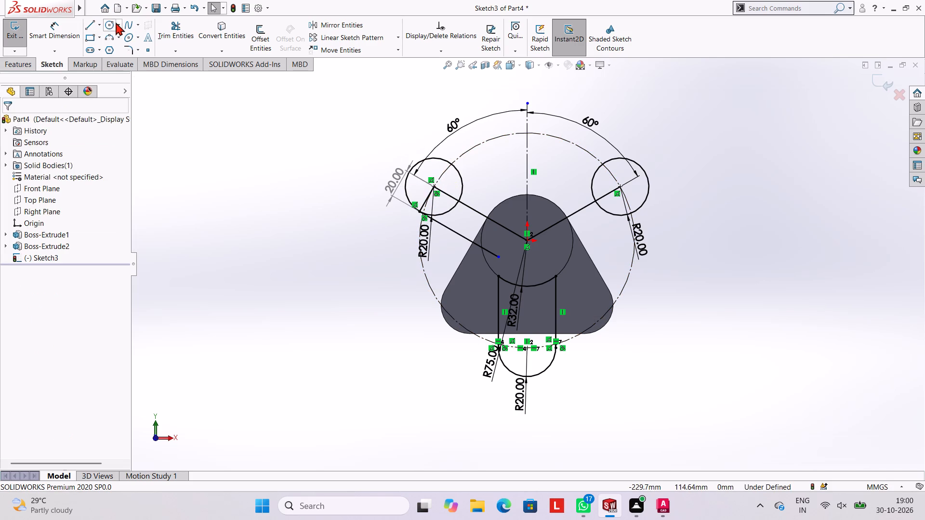
Draw a 40 mm line across the left circle from the lower side line's outer end, continued by an upper side line to the central circle.
click(92, 22)
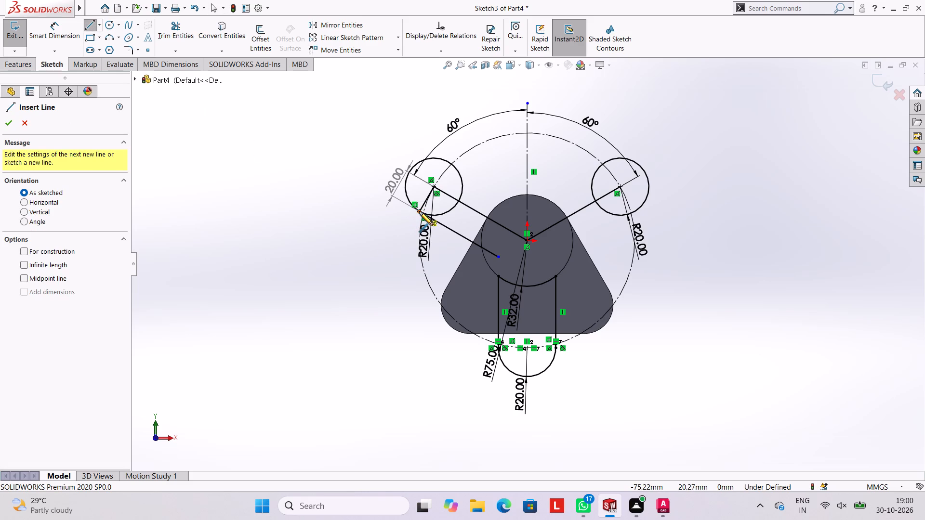
click(419, 211)
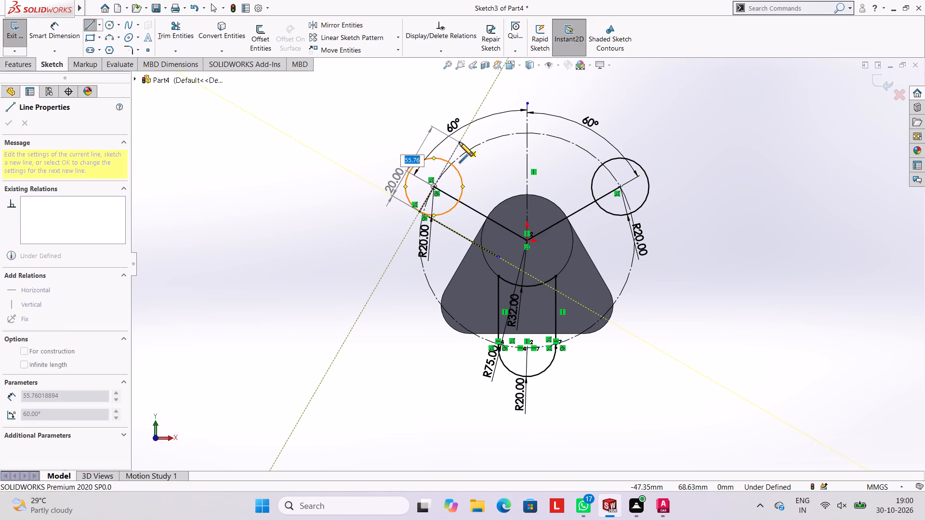
text(40)
key(Return)
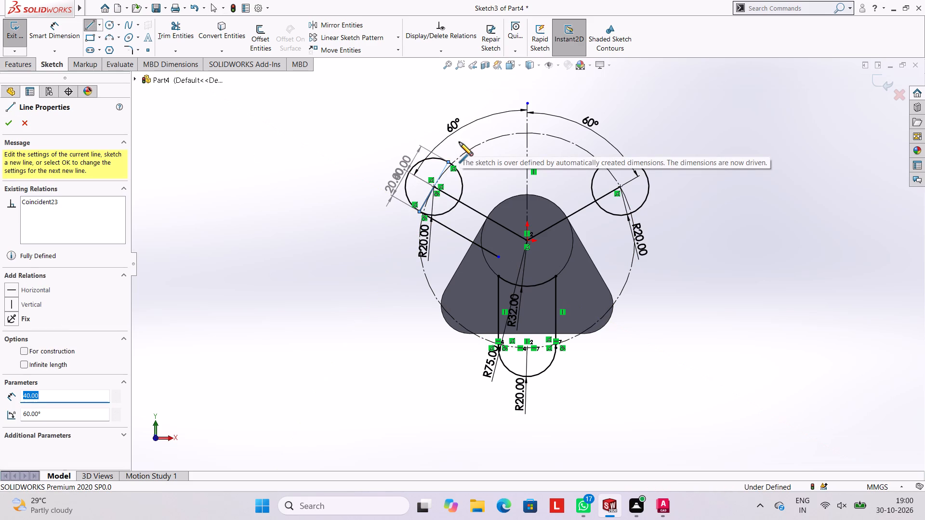
click(516, 201)
key(Escape)
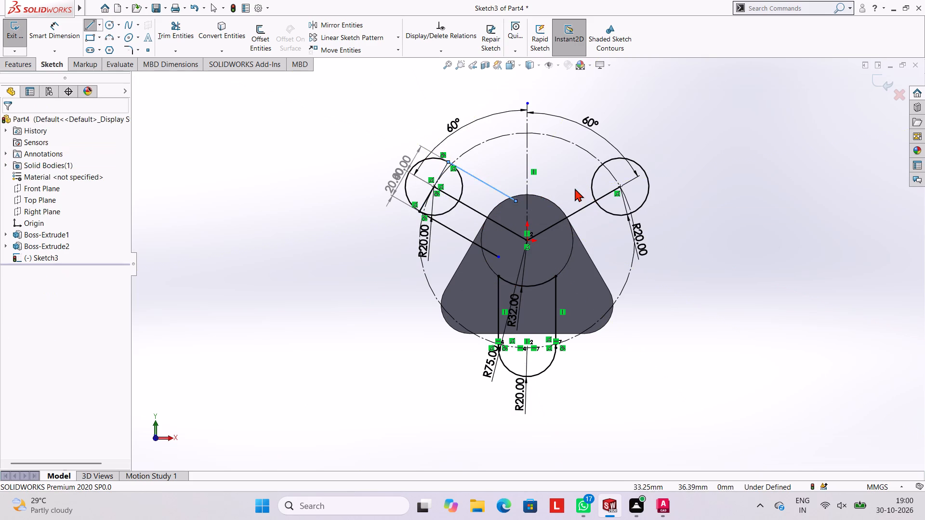
key(Escape)
key(Escape)
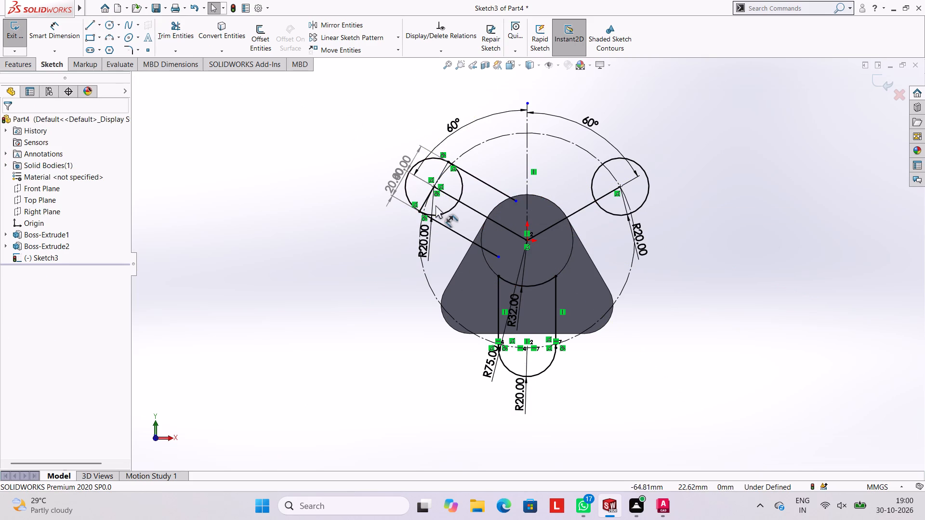
Trim away the left circle's inner arc and the cross lines through its centre.
click(176, 34)
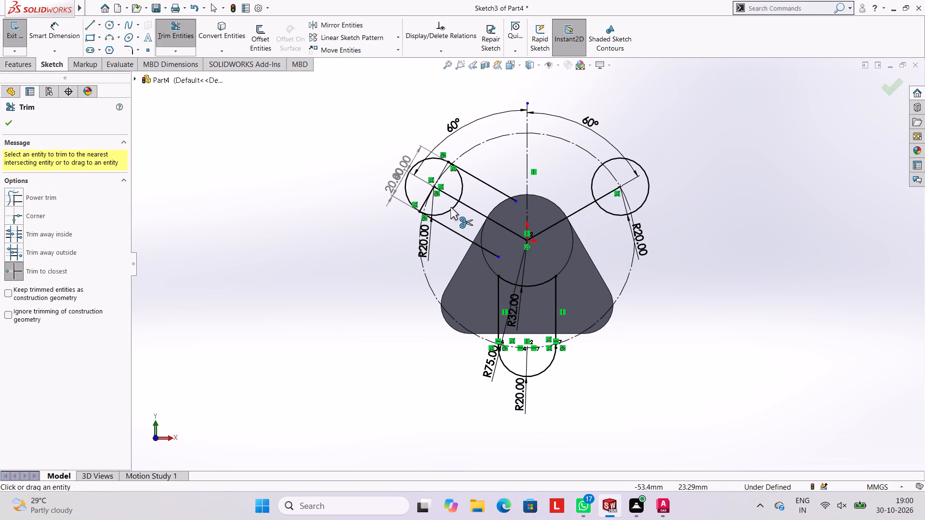
click(450, 208)
click(463, 189)
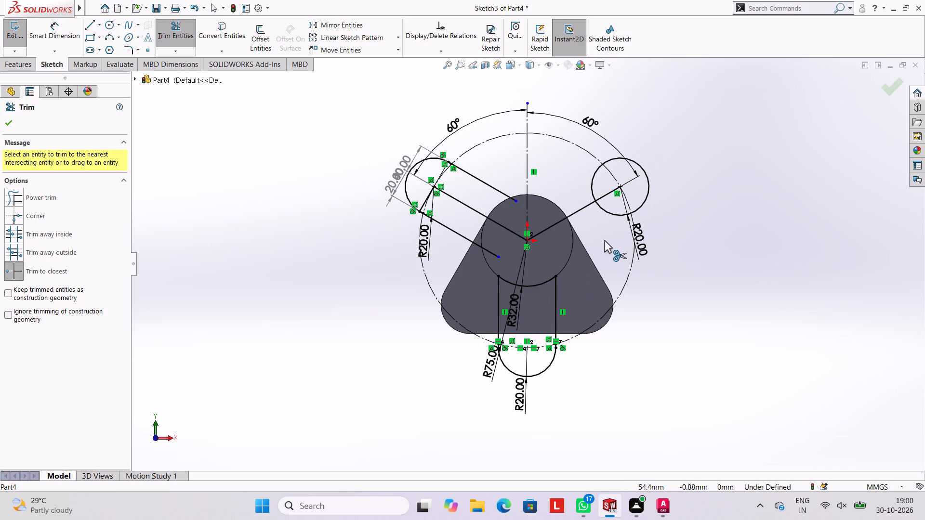
click(425, 198)
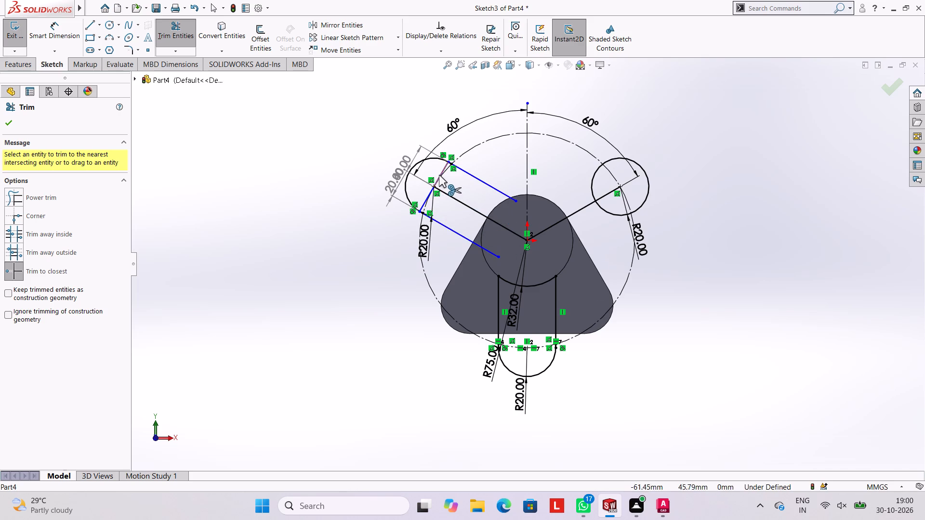
click(438, 174)
click(426, 197)
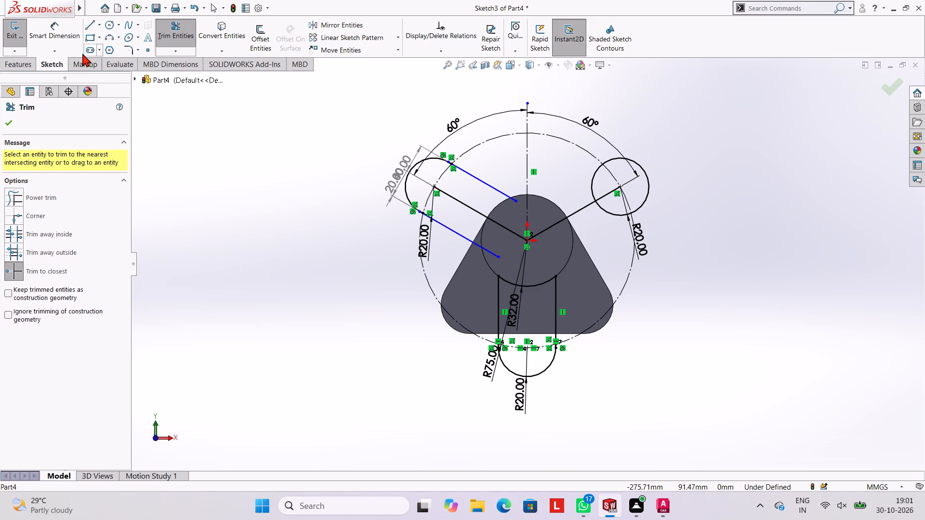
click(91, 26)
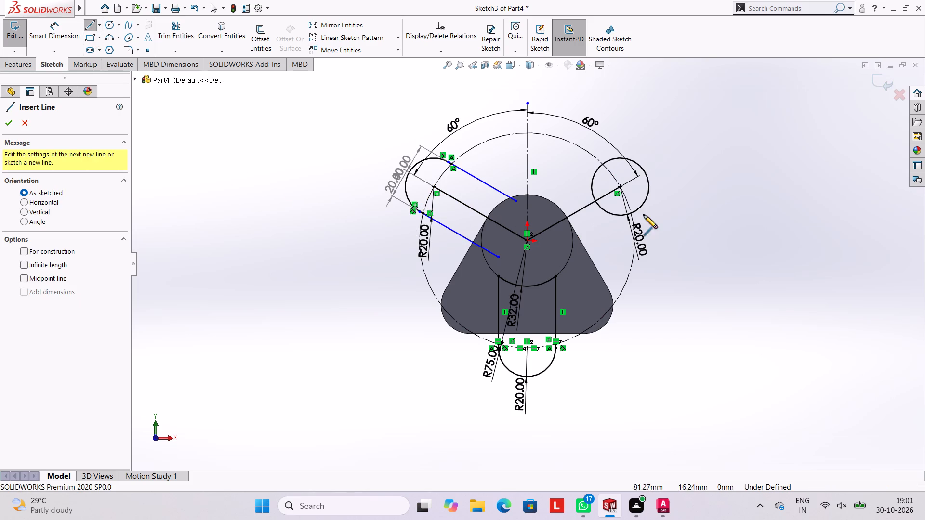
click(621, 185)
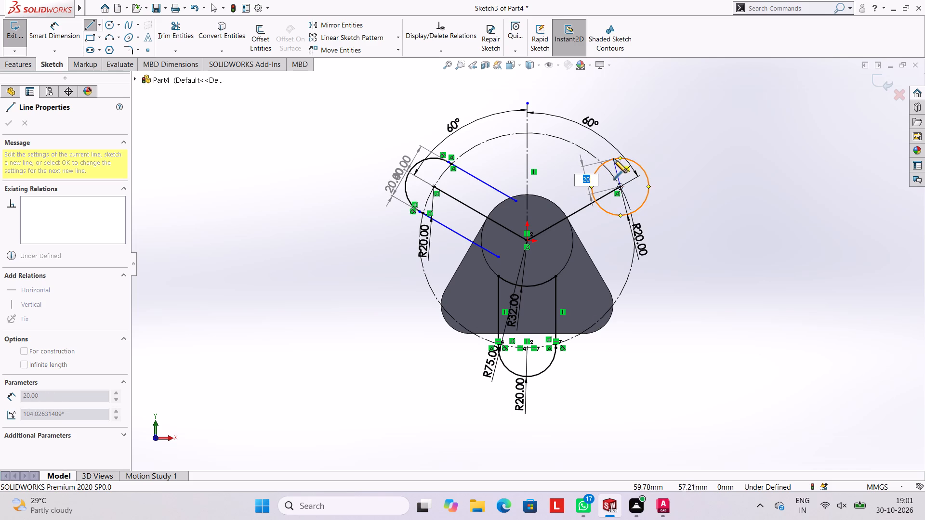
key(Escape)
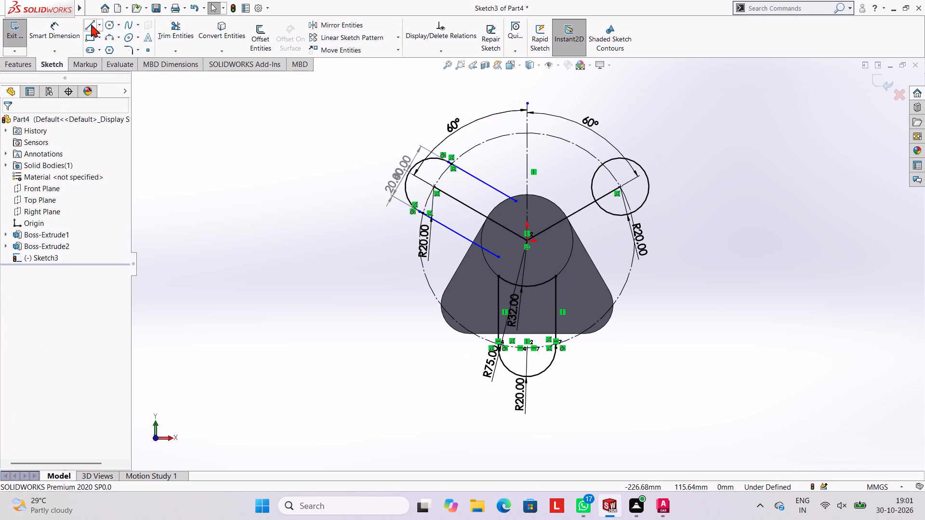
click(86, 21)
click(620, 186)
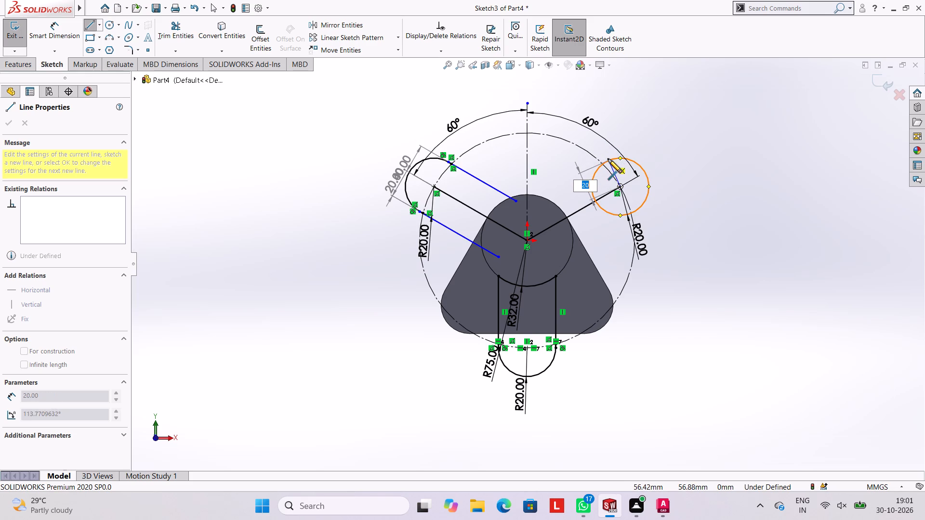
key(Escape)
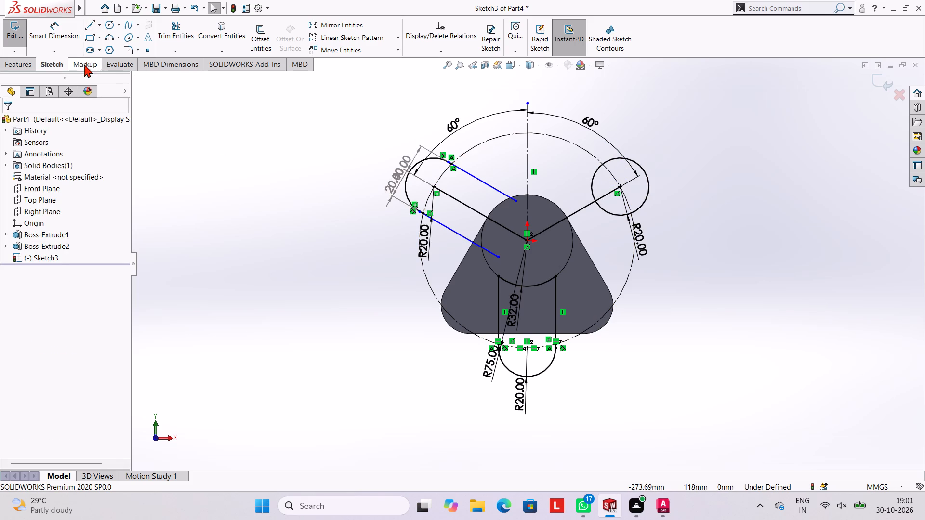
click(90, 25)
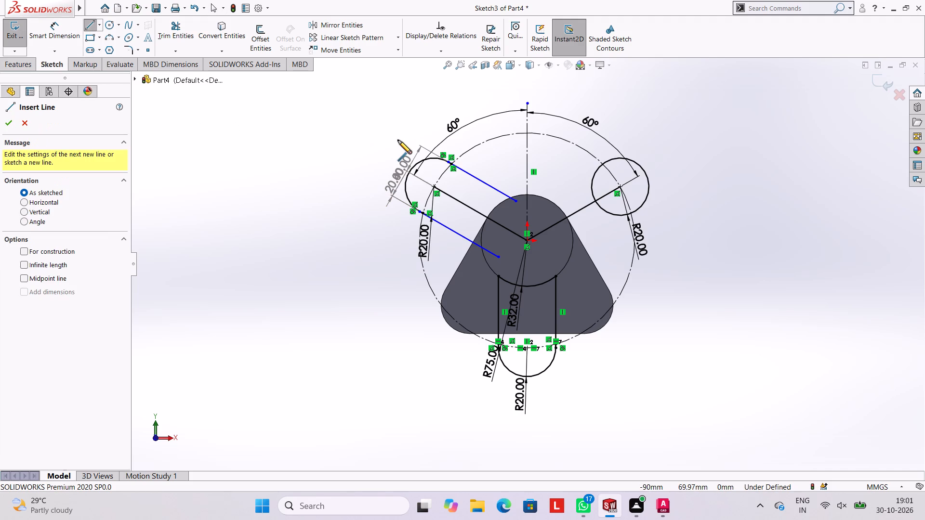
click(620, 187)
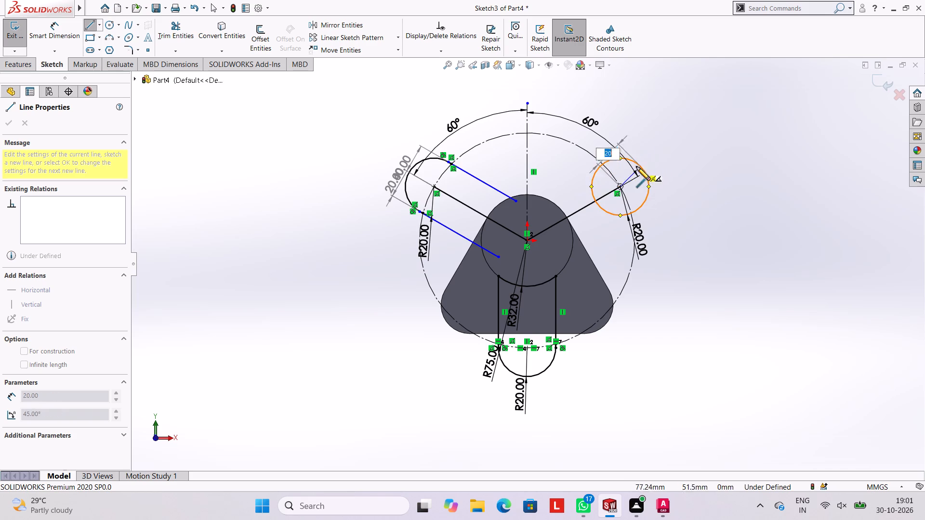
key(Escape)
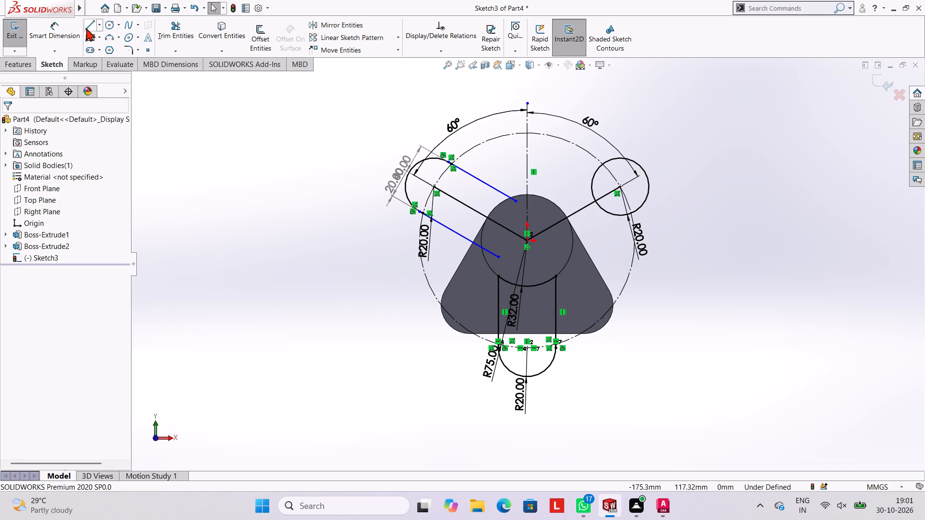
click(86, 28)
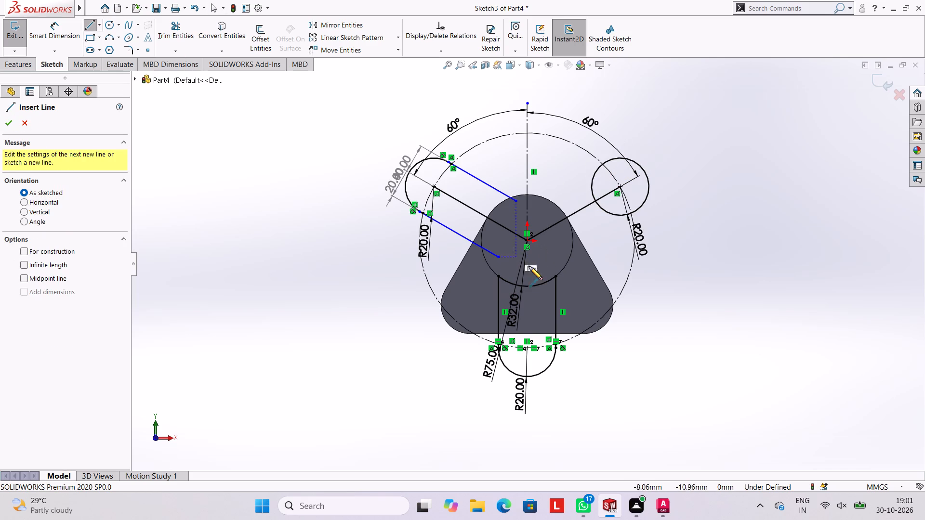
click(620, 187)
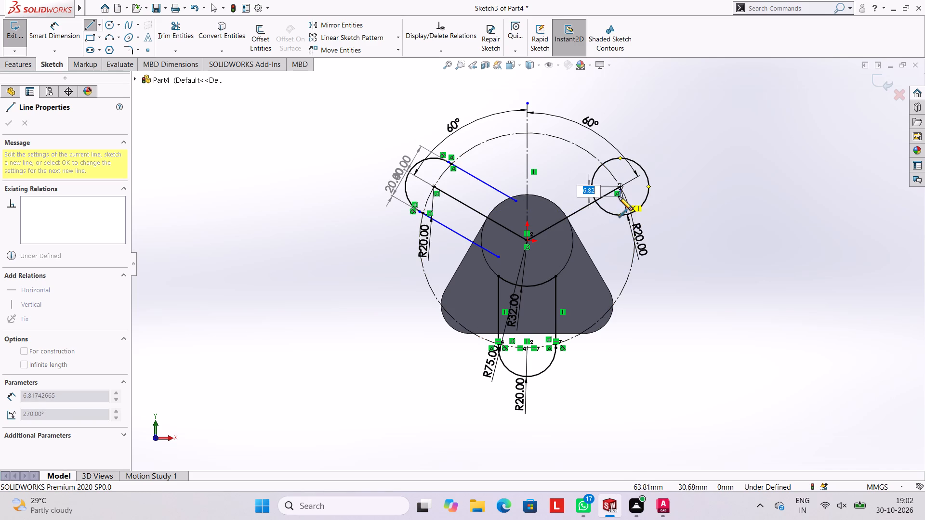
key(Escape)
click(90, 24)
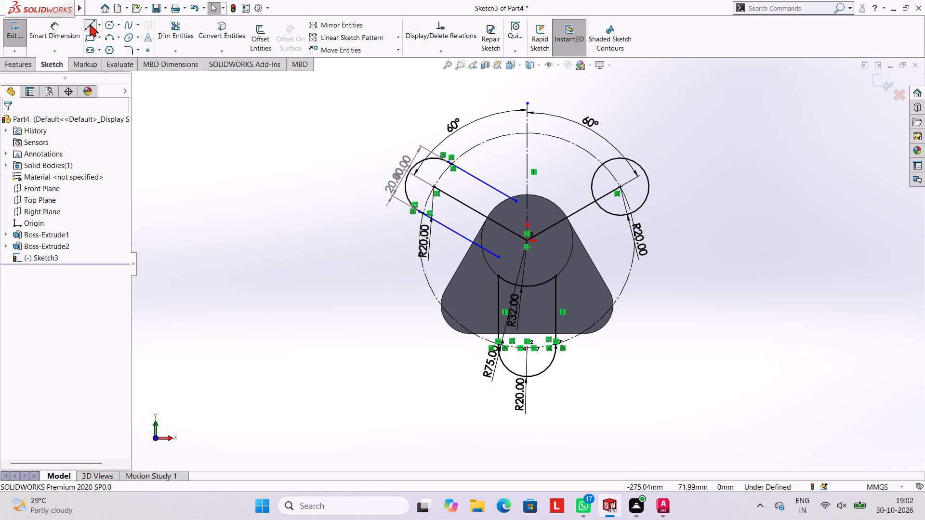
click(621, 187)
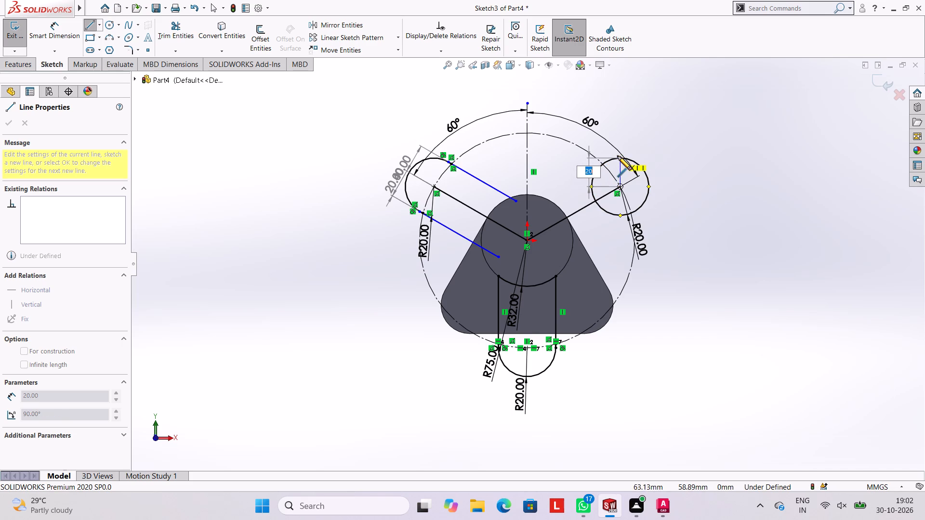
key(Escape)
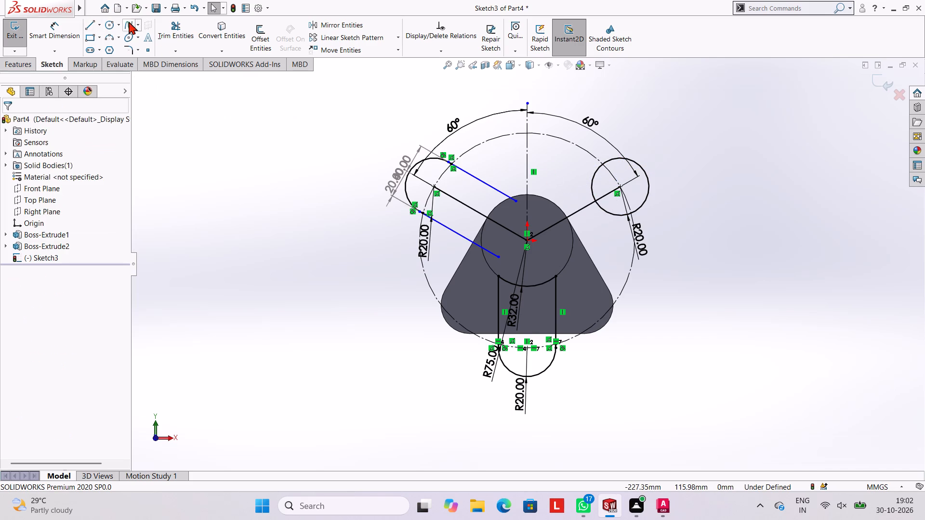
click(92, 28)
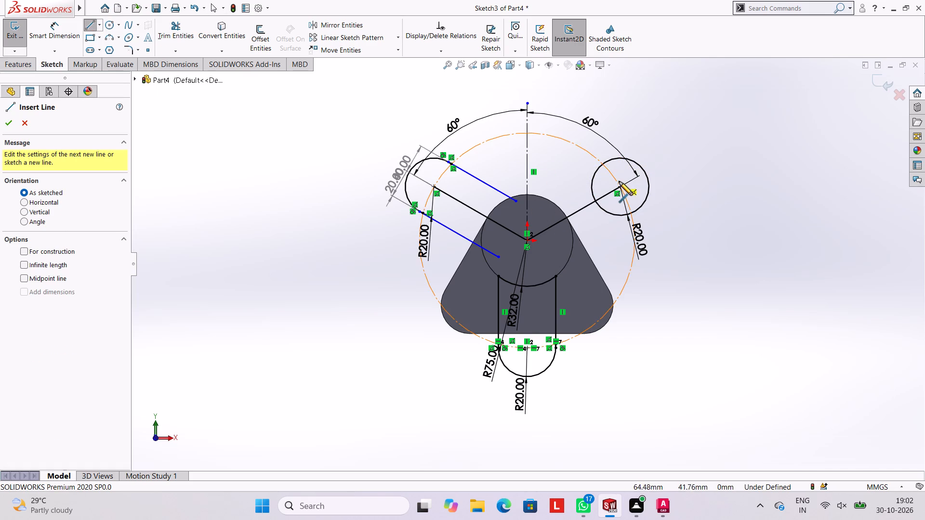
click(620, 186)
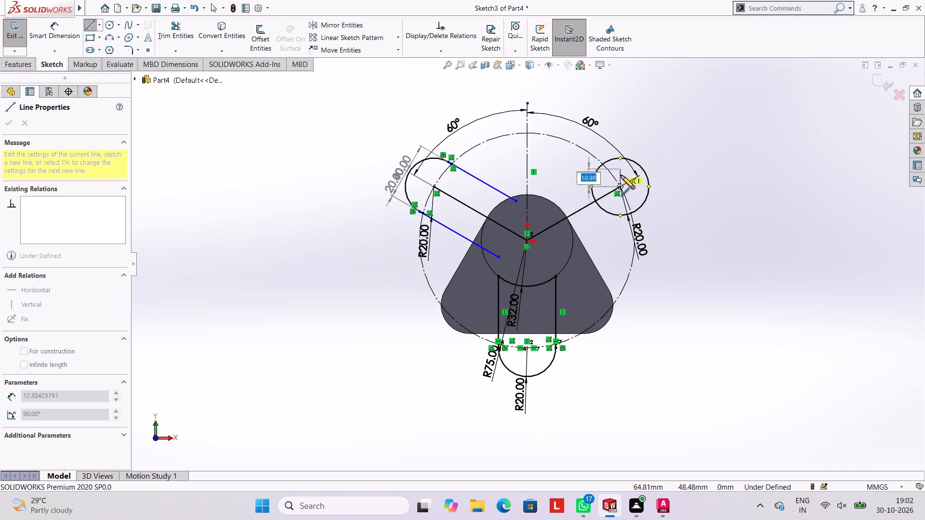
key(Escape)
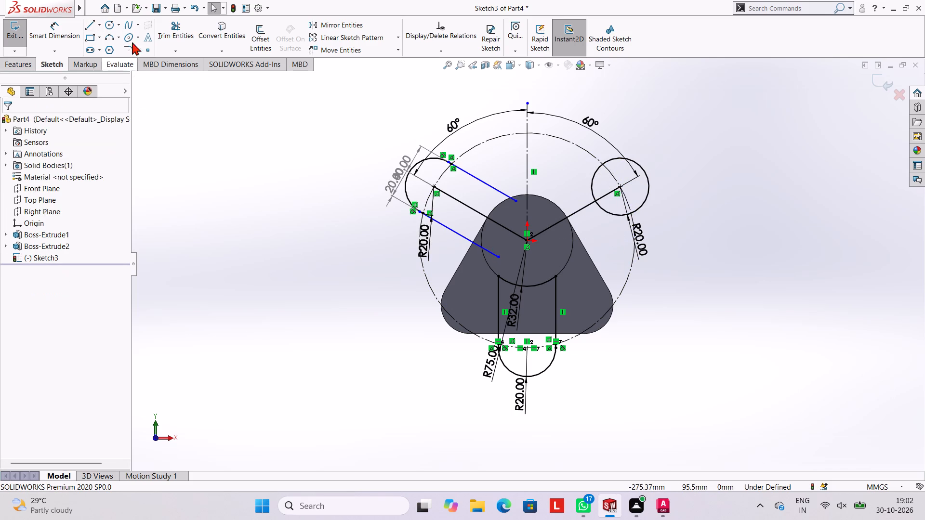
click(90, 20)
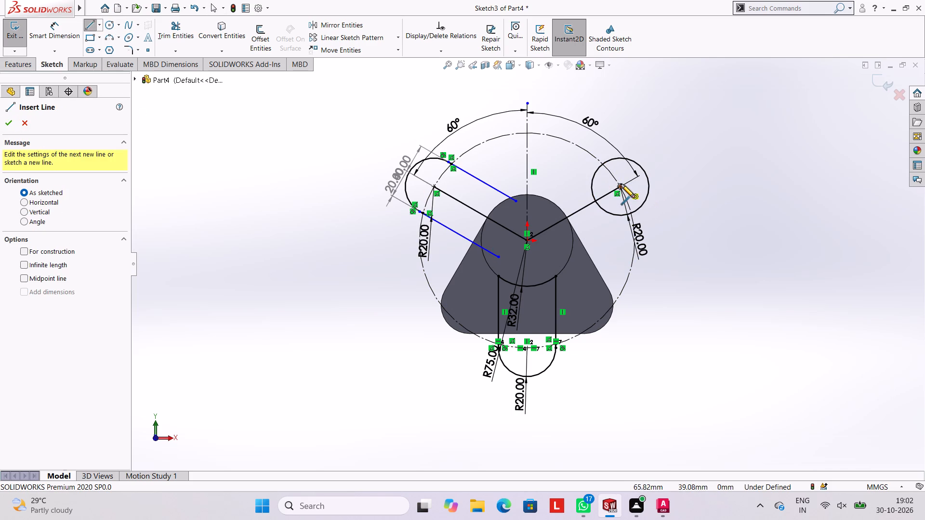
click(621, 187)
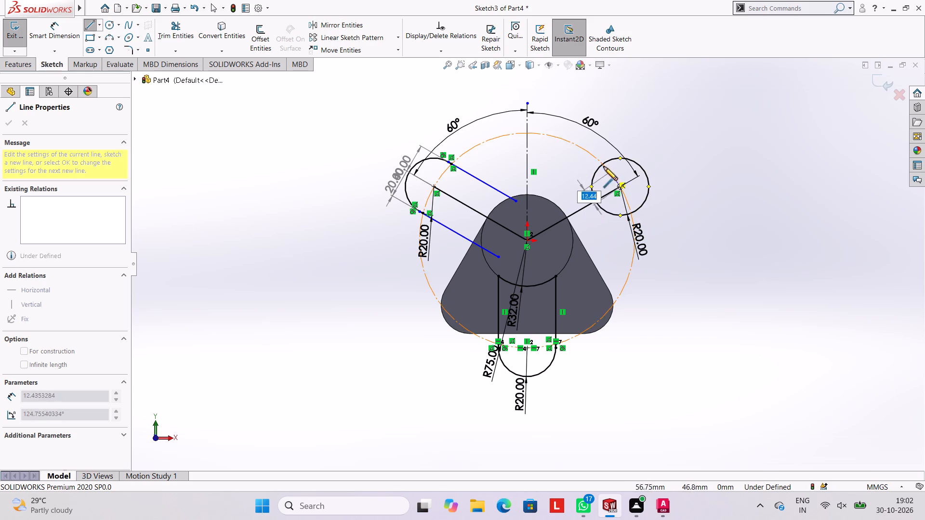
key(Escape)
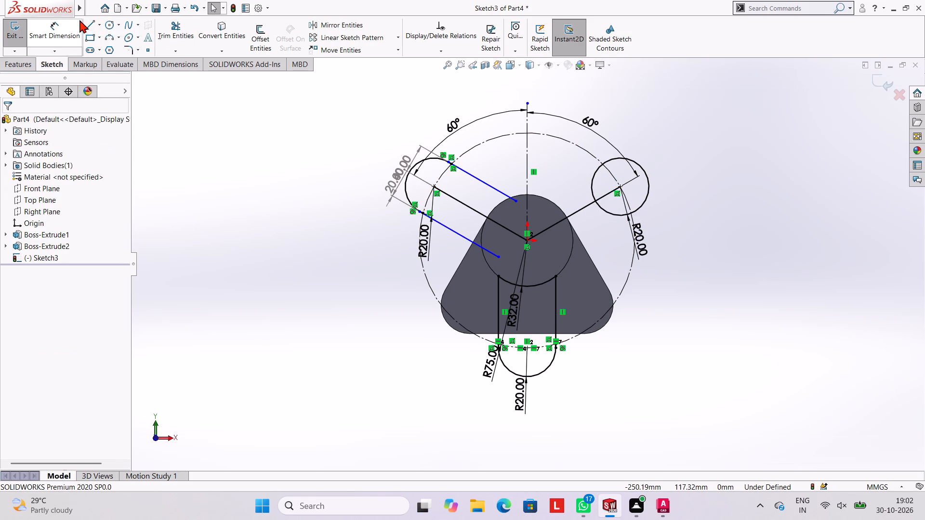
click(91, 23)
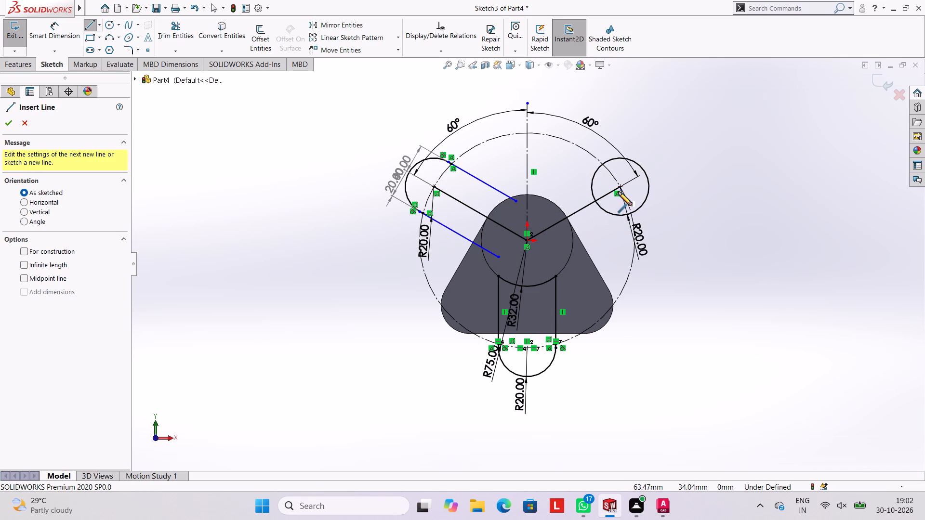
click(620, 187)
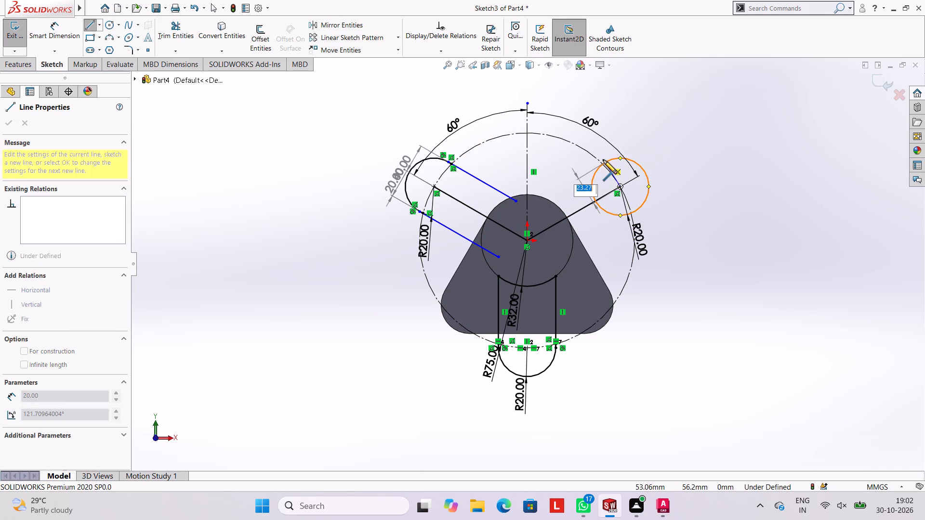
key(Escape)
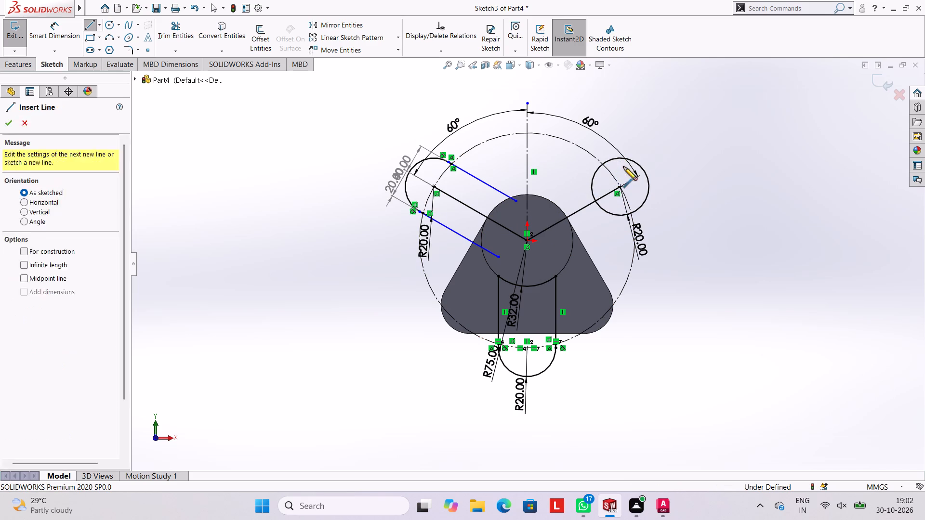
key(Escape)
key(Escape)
Draw a 20 mm line downward from the right circle's centre perpendicular to its slanted line, continued by a 40 mm line back across the circle.
click(93, 25)
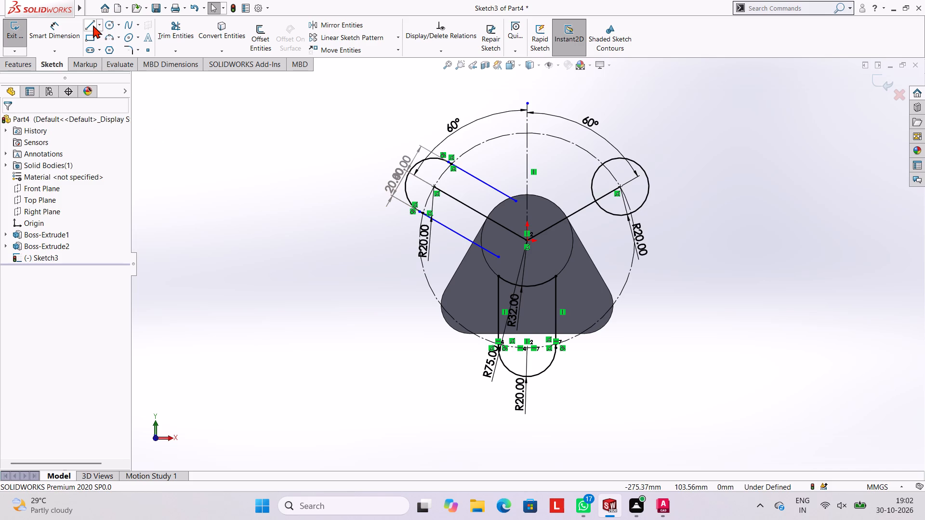
click(620, 186)
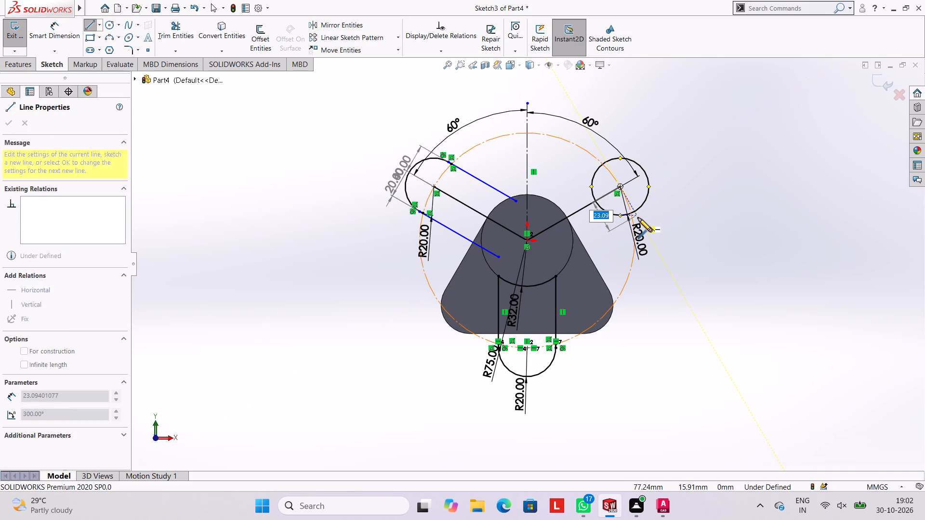
text(20)
key(Return)
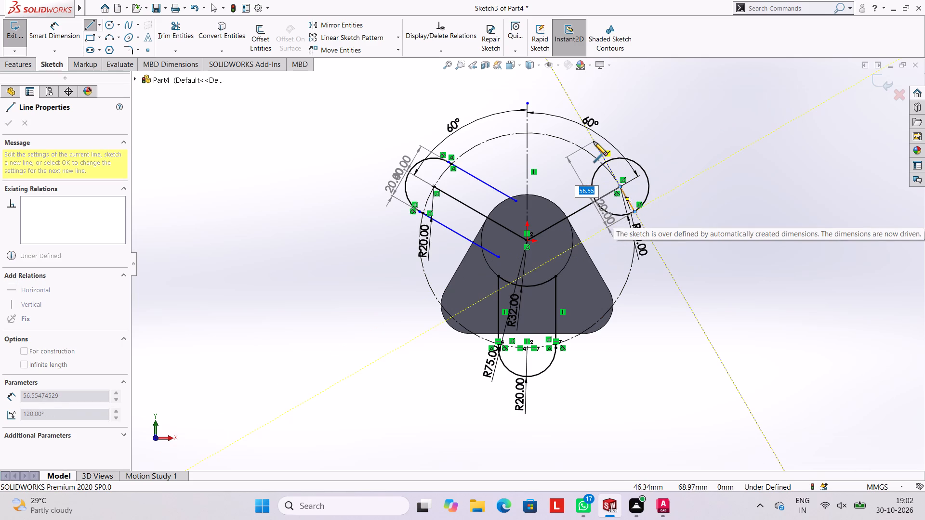
text(40)
key(Return)
key(Escape)
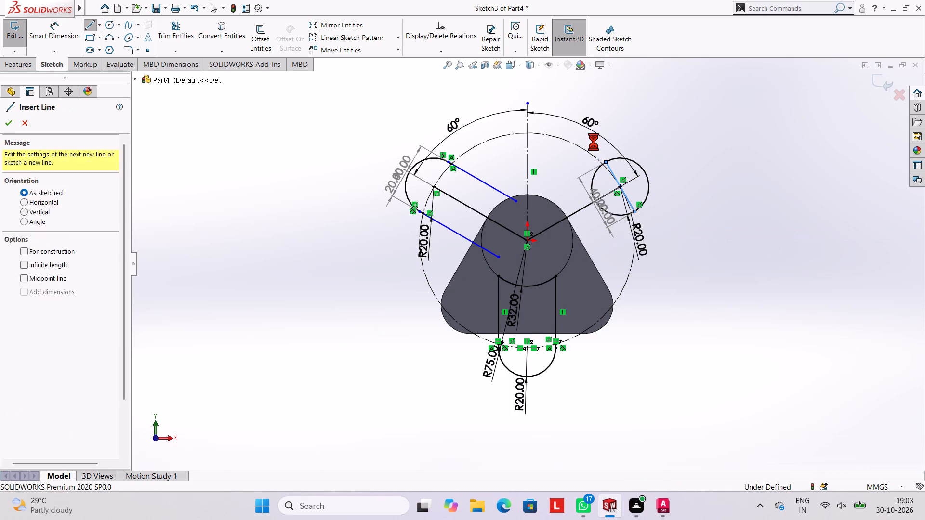
key(Escape)
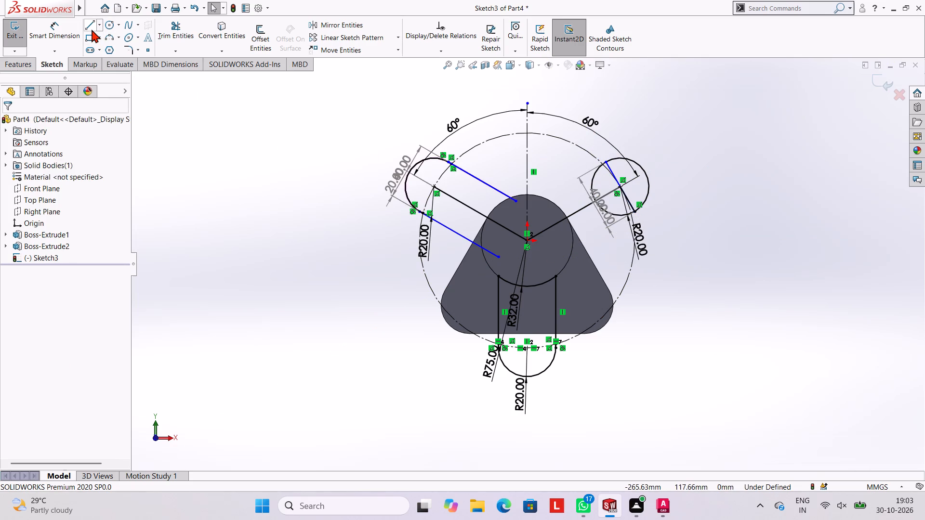
Draw the right arm's upper side line about 66 mm to the vertical centreline and a parallel lower side line about 53 mm to the central circle.
click(92, 29)
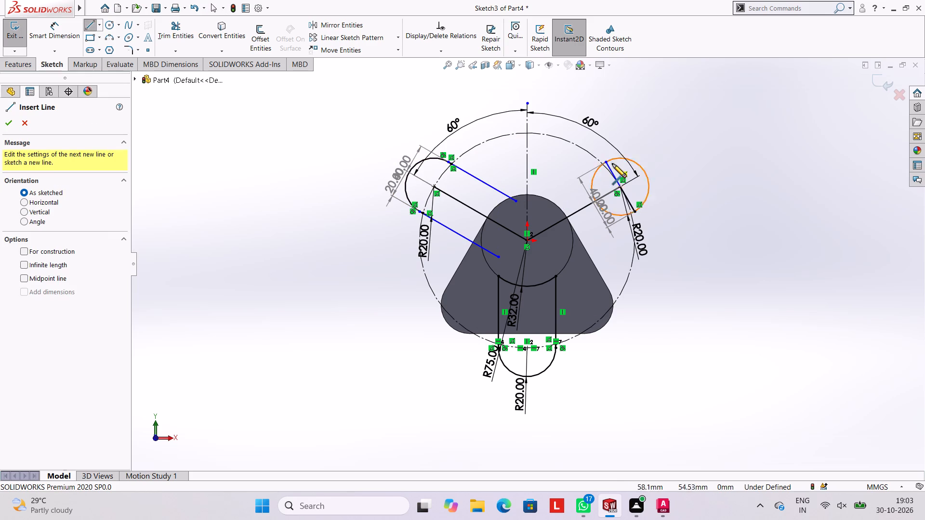
click(606, 162)
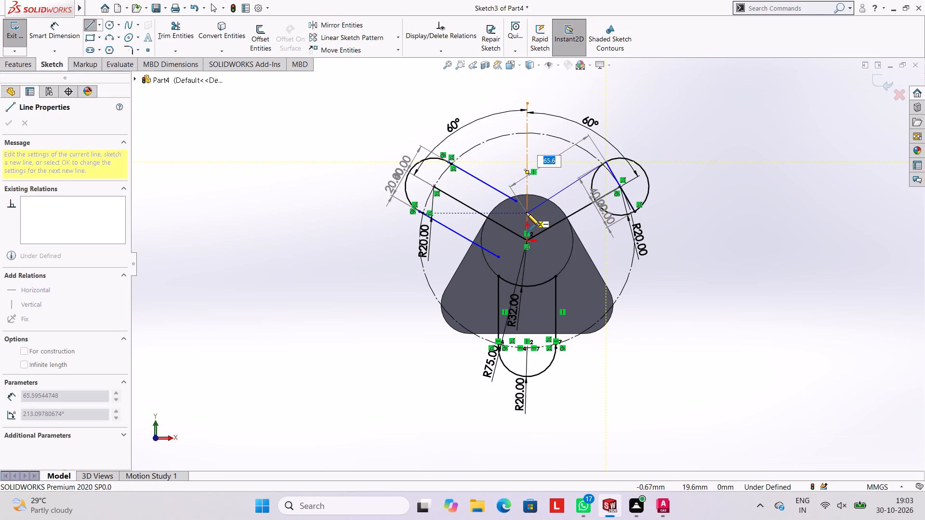
click(526, 212)
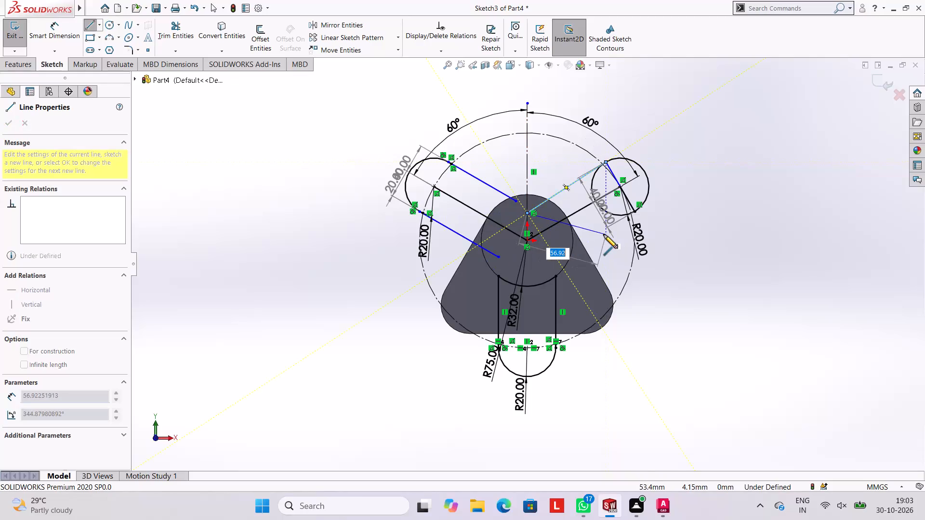
key(Escape)
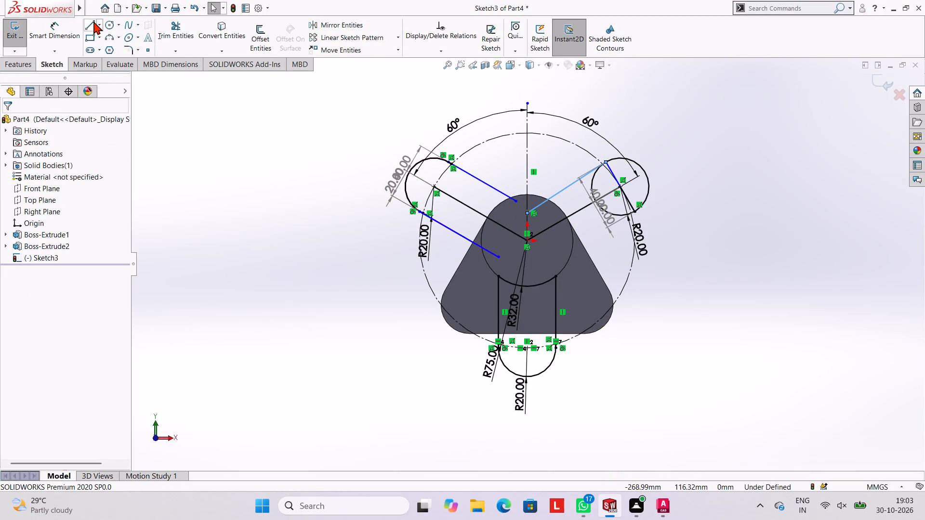
click(93, 21)
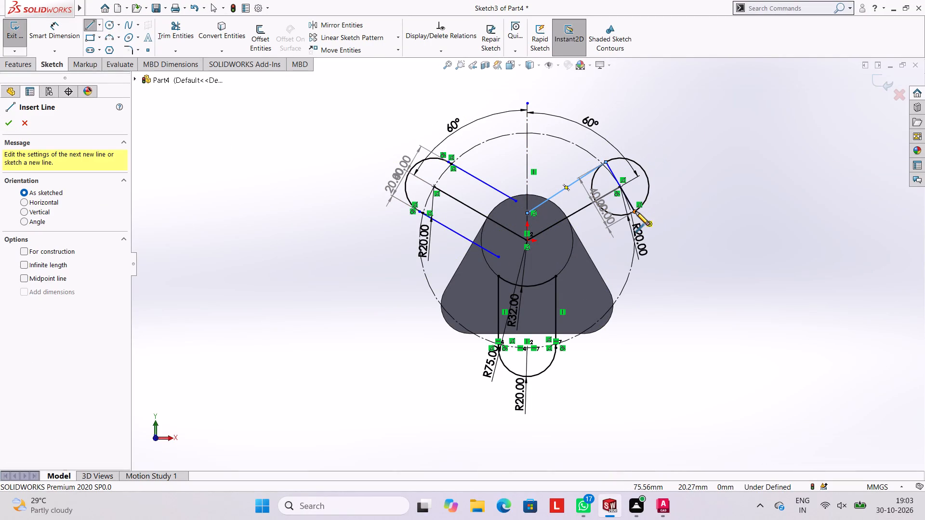
click(635, 211)
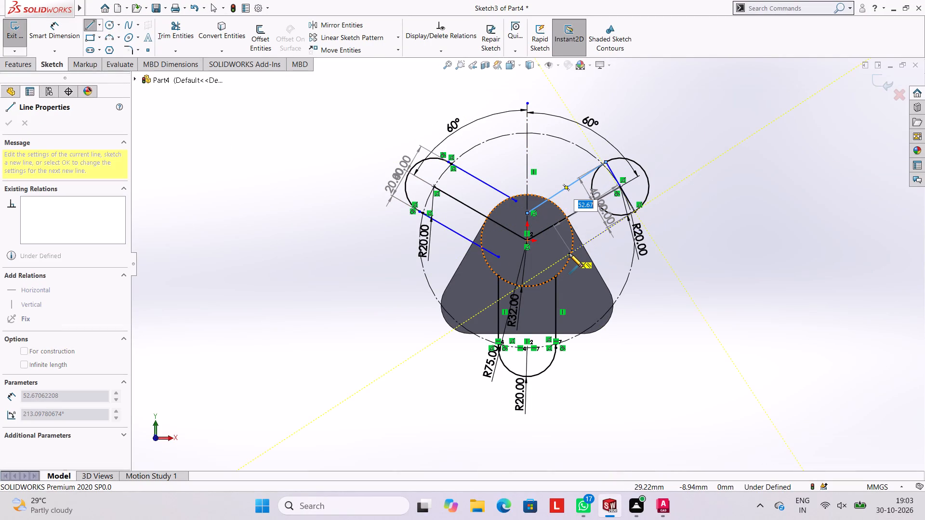
click(569, 253)
key(Escape)
key(Escape)
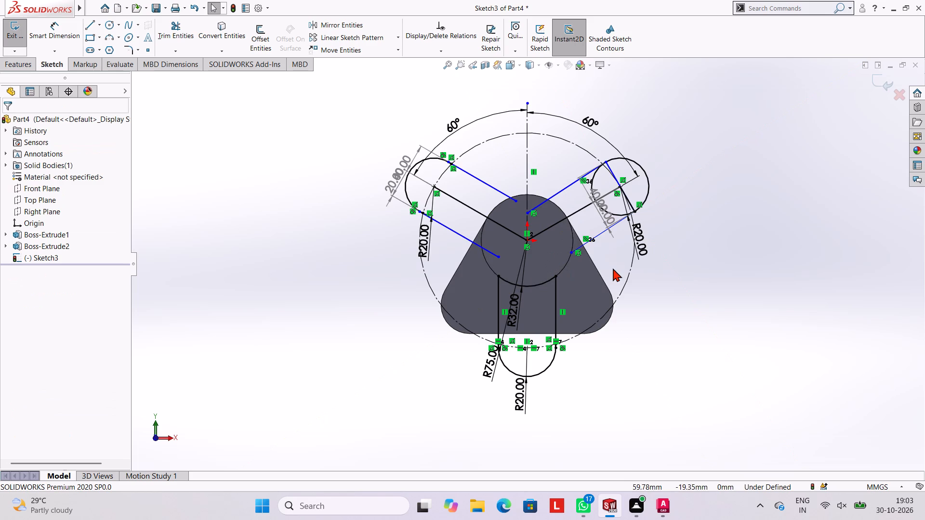
Draw a circle of radius 32 mm centred on the origin, over the boss's outline.
click(108, 22)
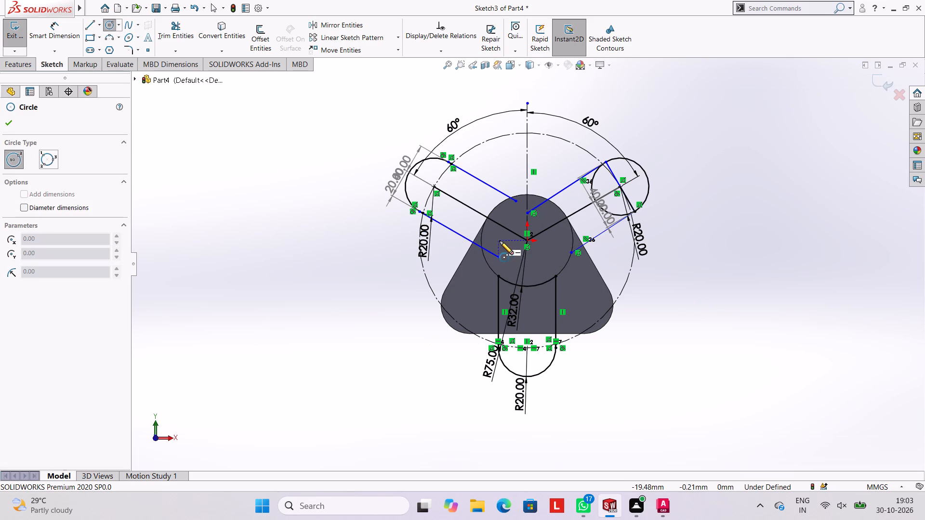
click(527, 240)
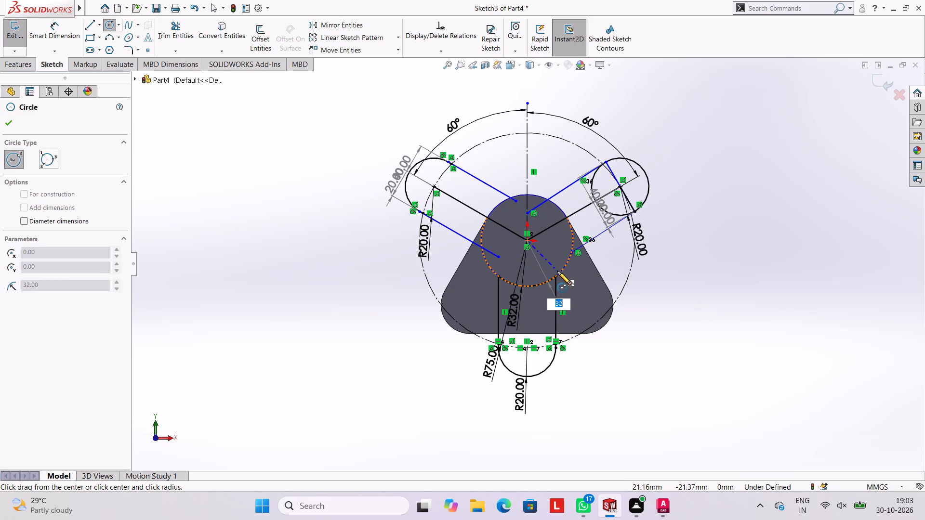
click(557, 271)
key(Escape)
key(Escape)
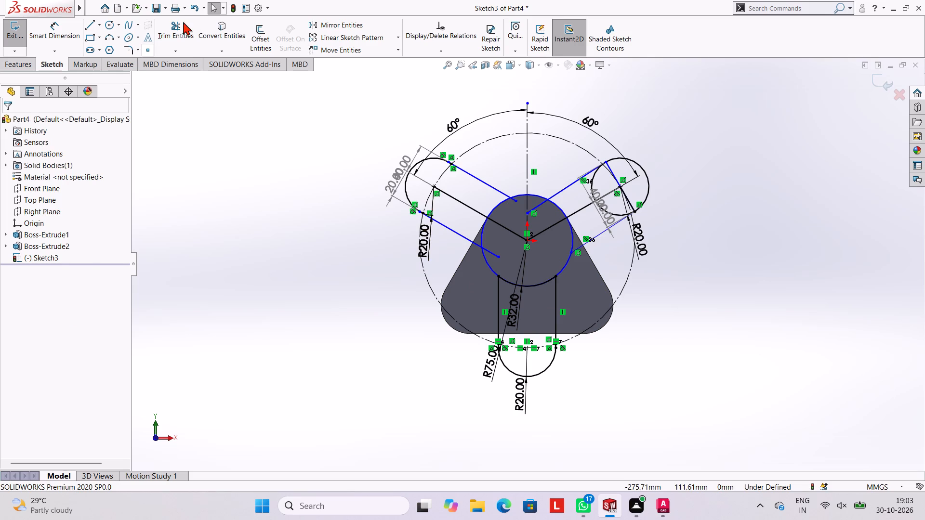
Trim the left arm's two side lines and the right arm's upper side line where they run inside the central circle.
drag(179, 20, 184, 24)
click(493, 252)
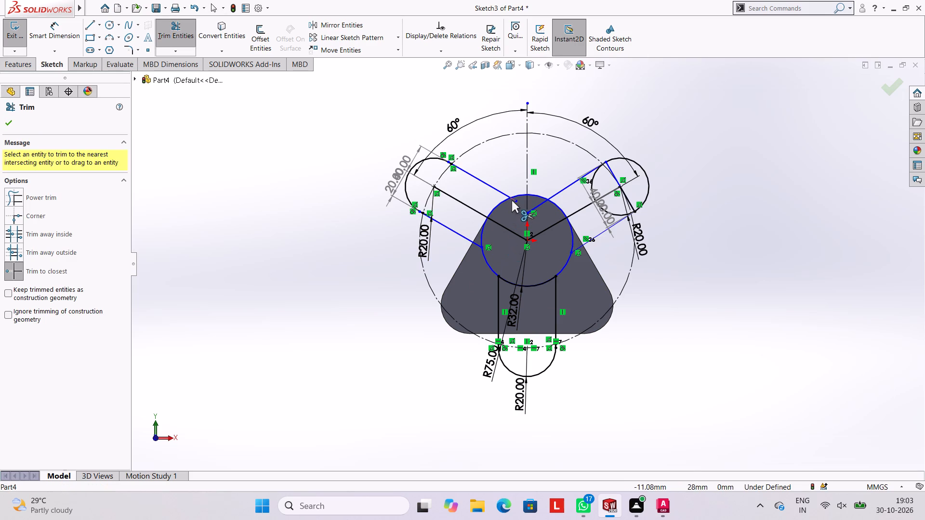
click(512, 200)
click(538, 207)
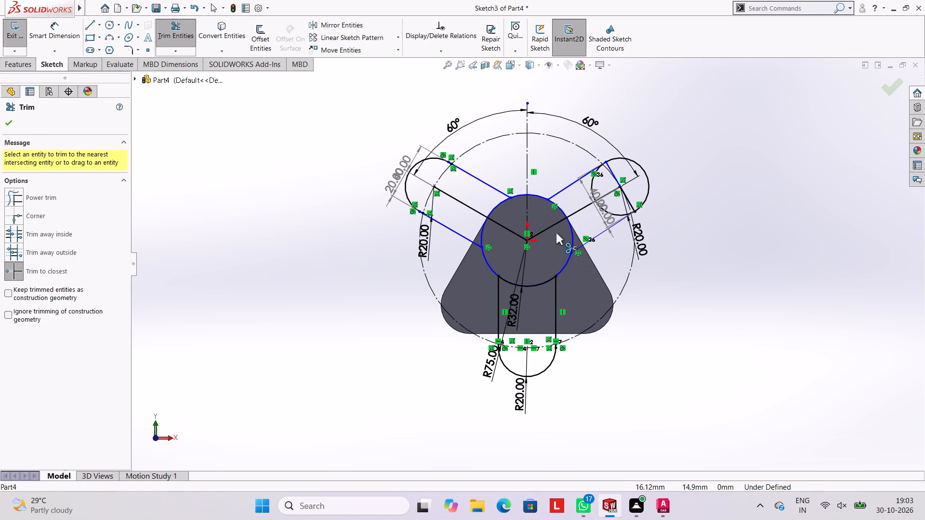
Trim away the central circle's arcs in the gaps between the three arms.
scroll(577, 238, down, 5)
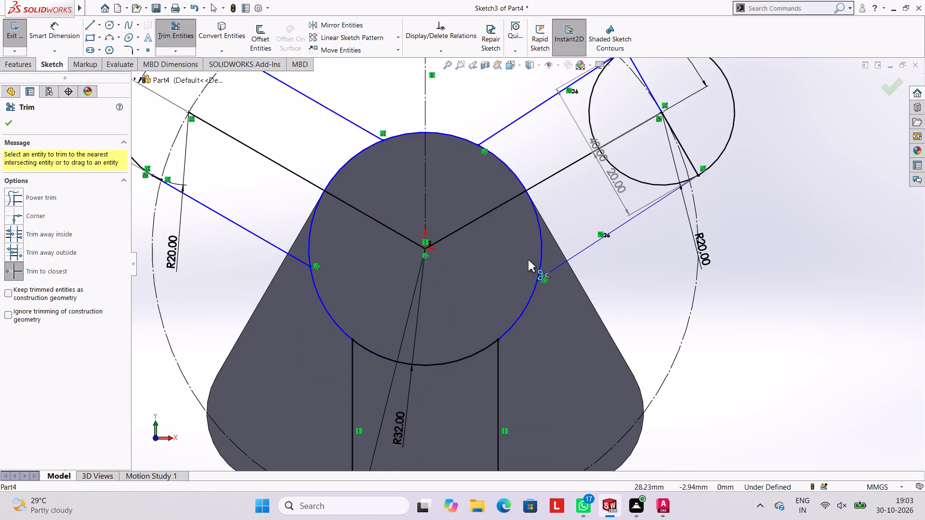
scroll(528, 260, down, 5)
scroll(562, 302, down, 12)
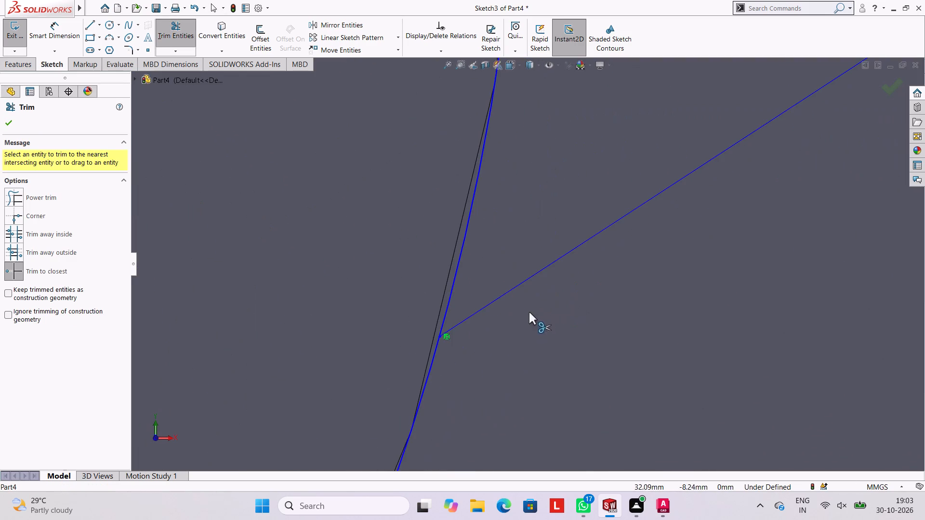
scroll(553, 317, up, 17)
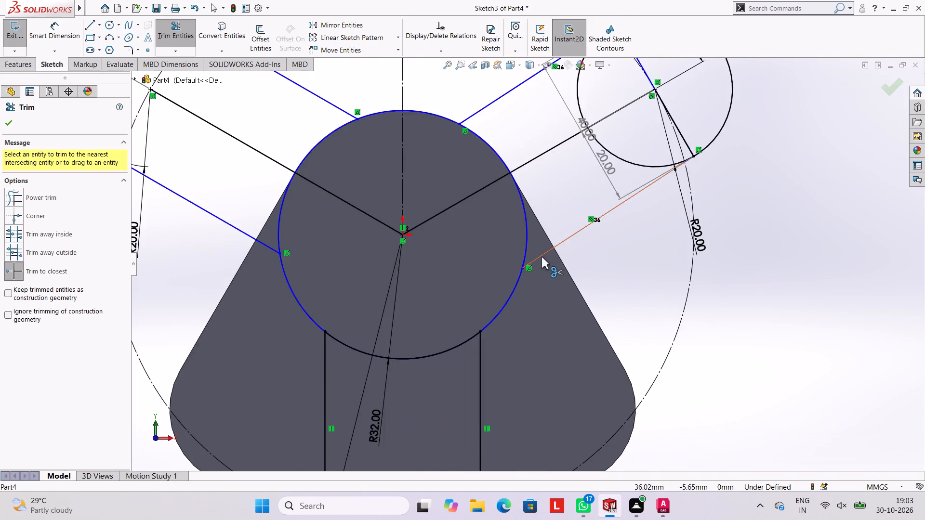
scroll(537, 251, up, 2)
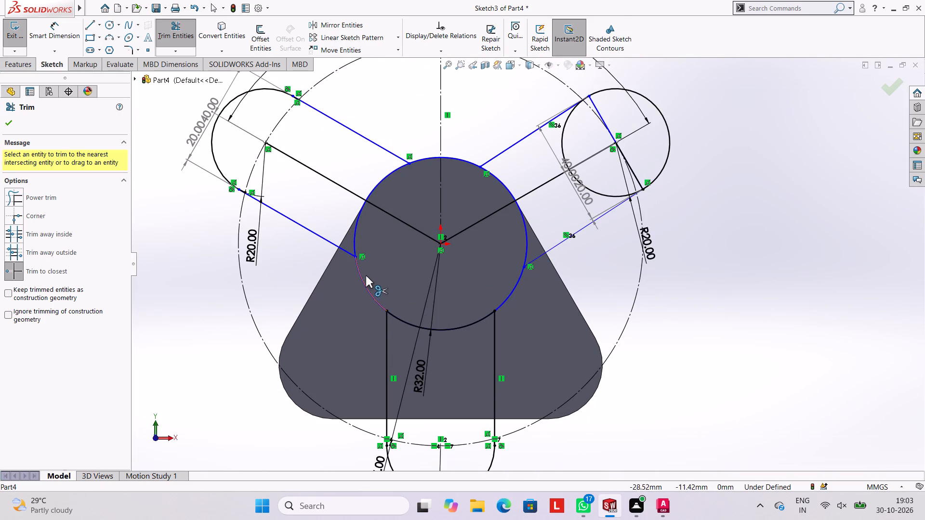
click(361, 276)
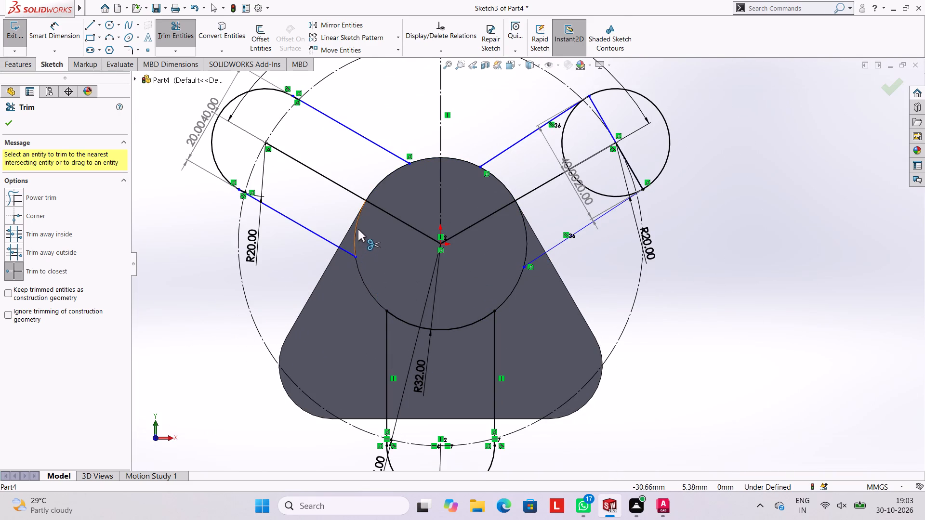
click(433, 156)
click(459, 160)
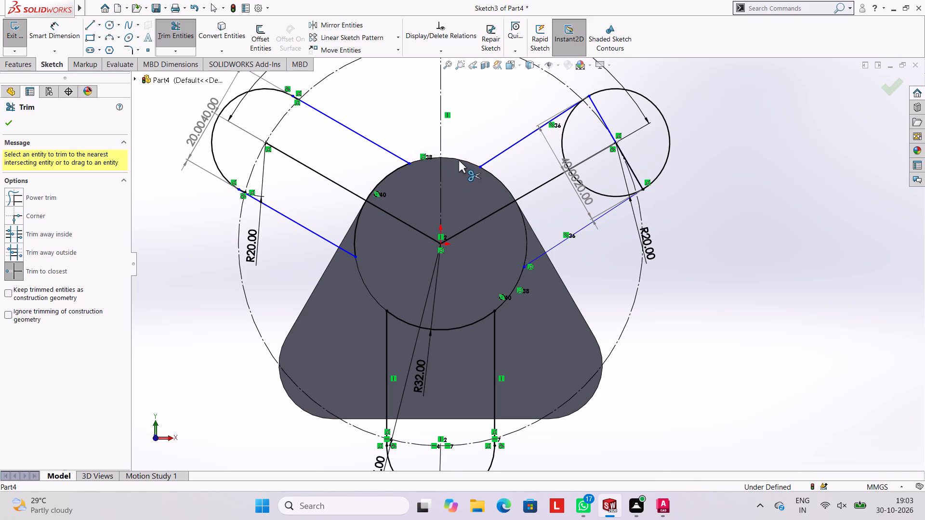
click(517, 278)
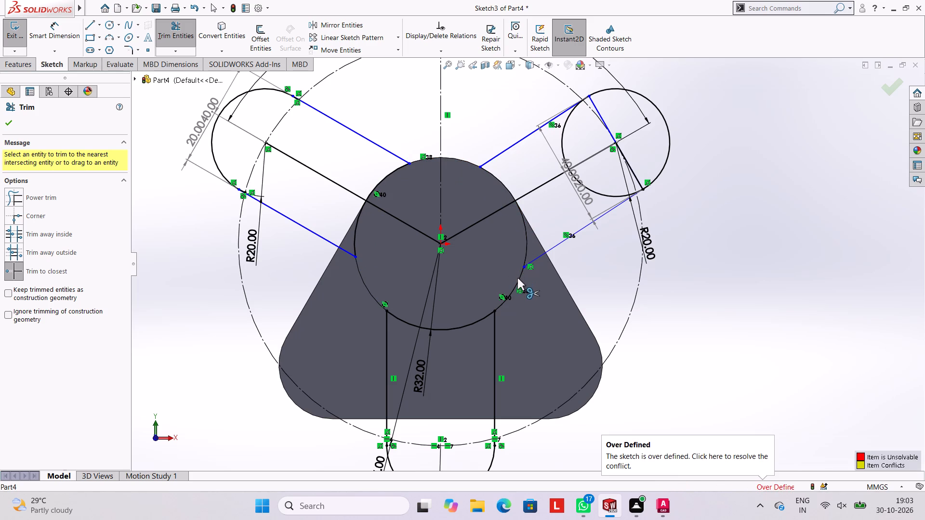
key(Escape)
key(Escape)
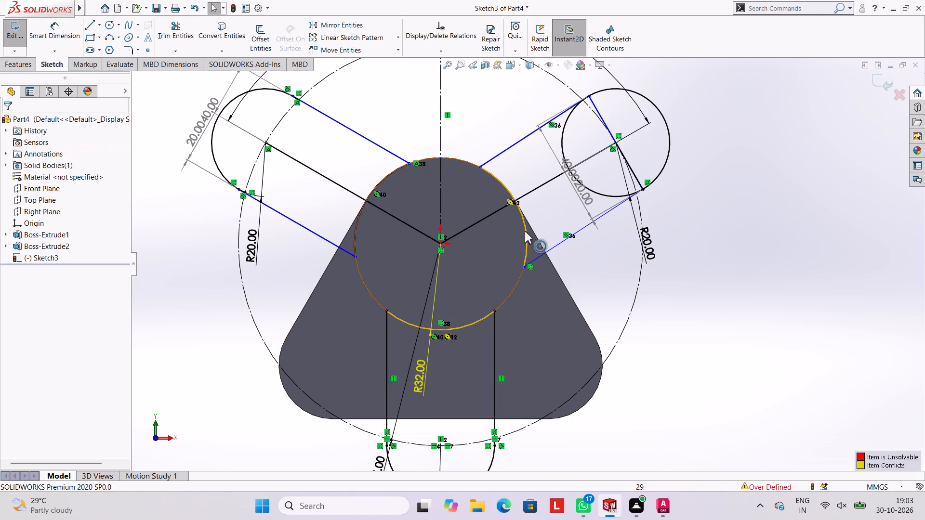
Delete the R32 radius dimension of the central circle.
right_click(426, 364)
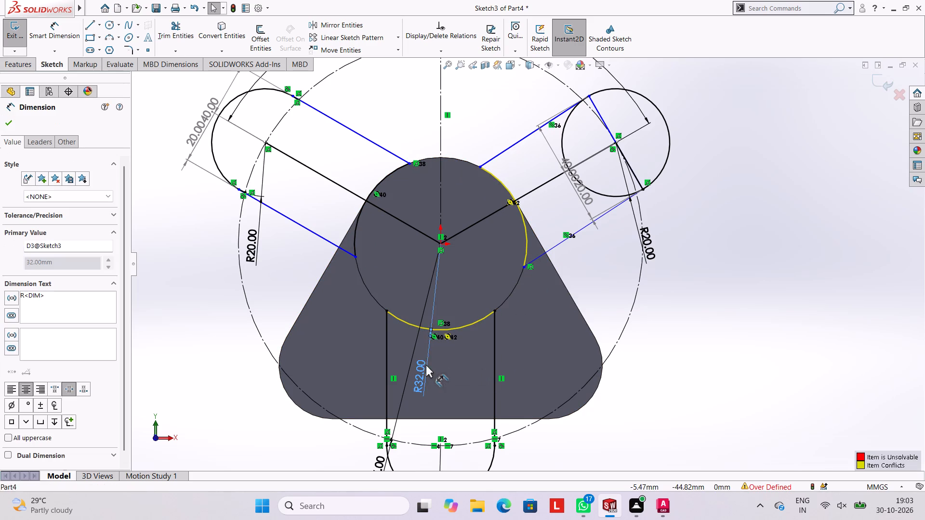
click(464, 392)
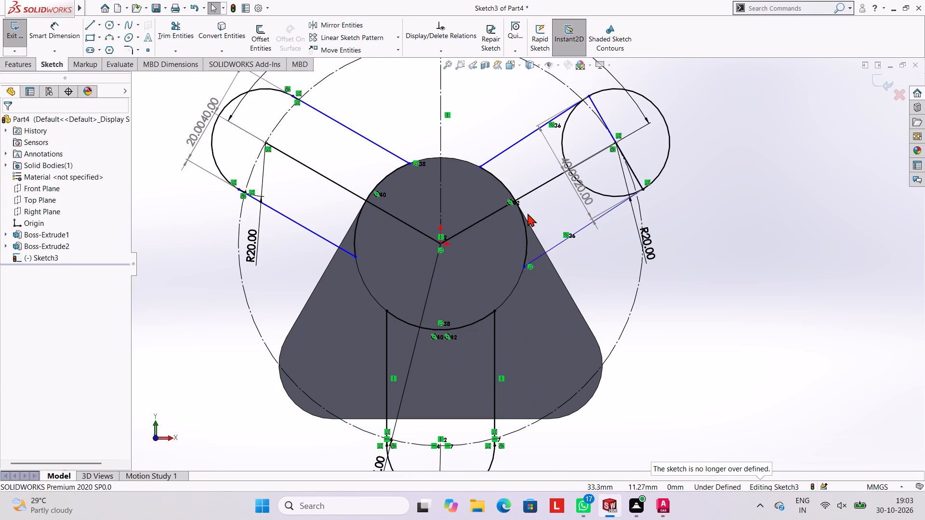
Trim away the right circle's inner arc, the upper half of its cross line and the overlapping segment below its centre.
scroll(576, 292, up, 3)
scroll(516, 241, down, 1)
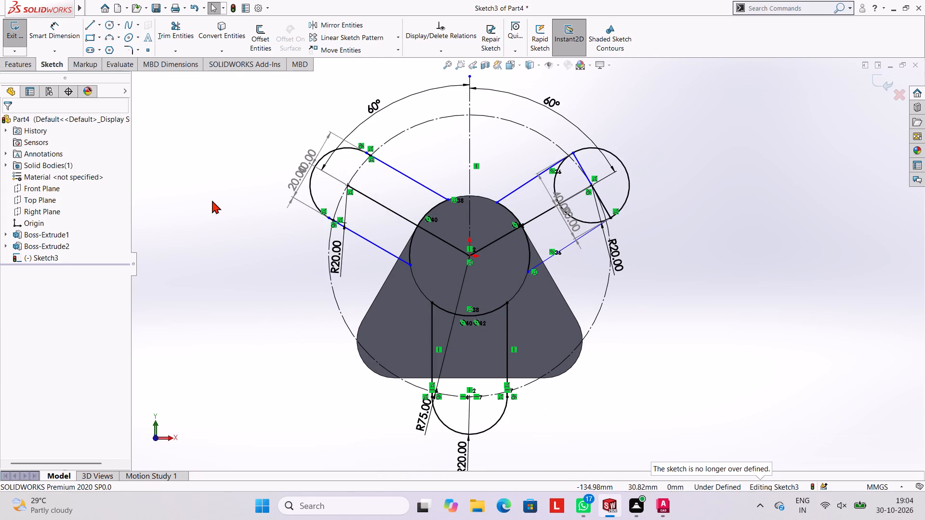
click(180, 26)
scroll(559, 213, down, 3)
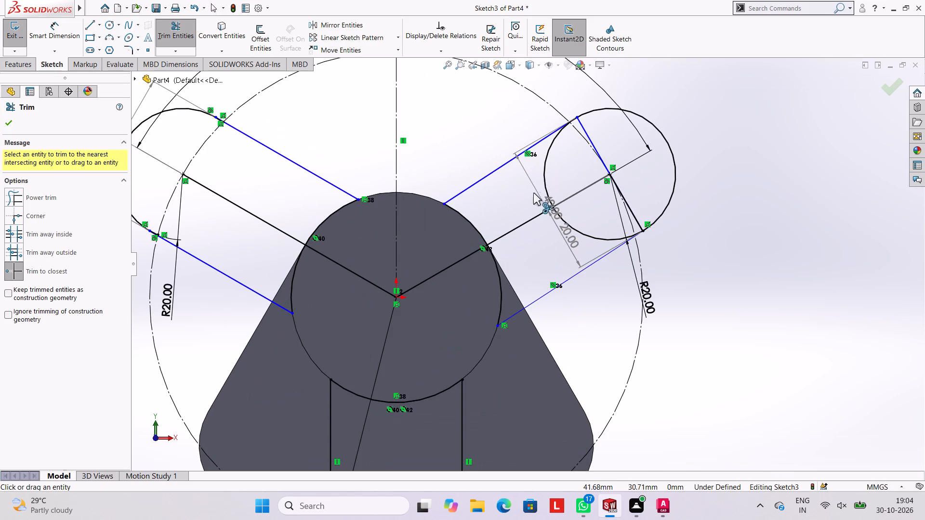
click(542, 174)
click(579, 233)
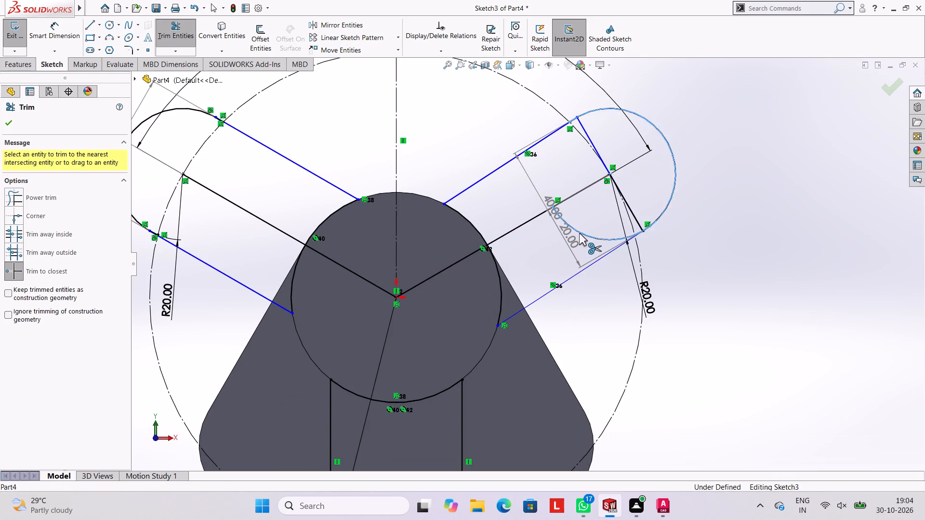
click(592, 141)
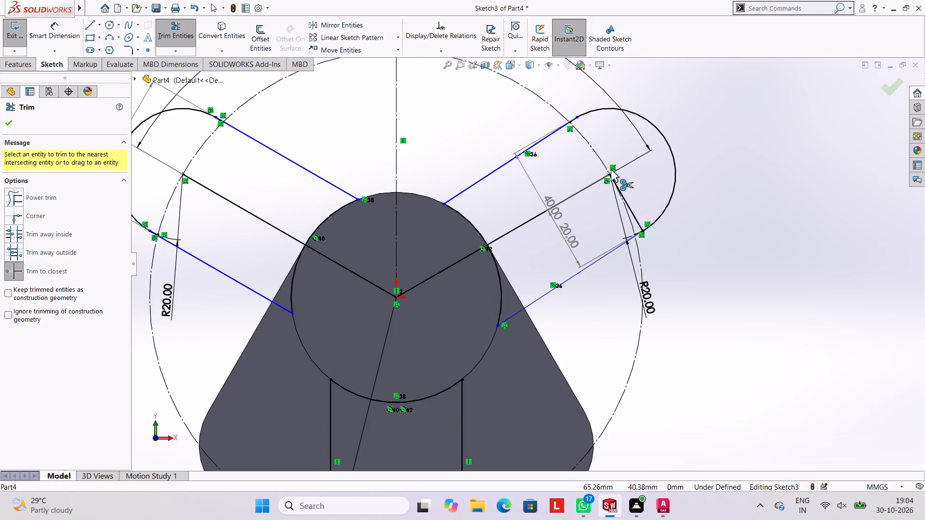
click(617, 191)
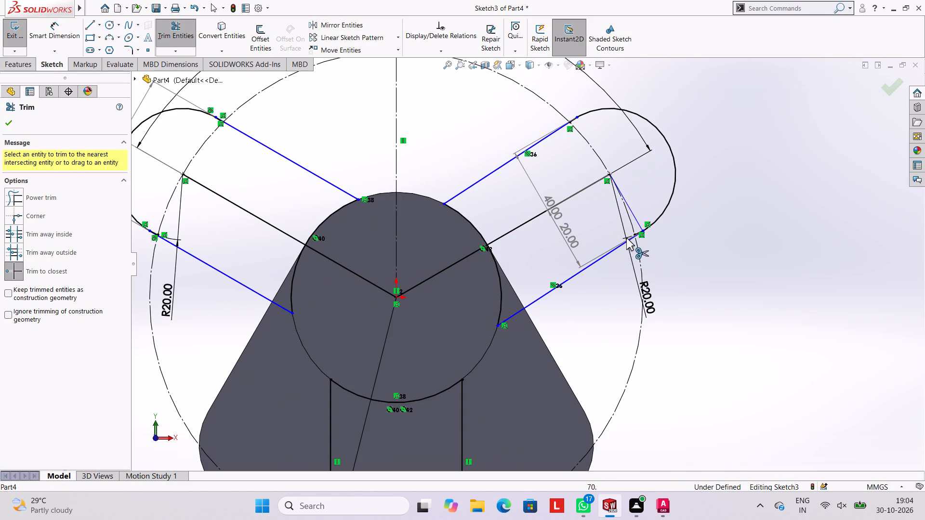
scroll(631, 179, down, 3)
scroll(536, 137, up, 2)
scroll(534, 134, down, 3)
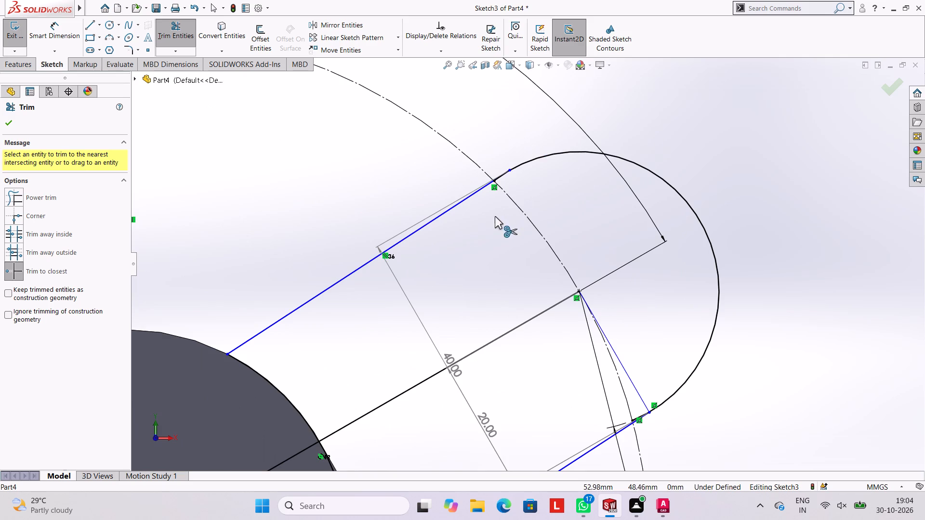
scroll(452, 234, up, 2)
key(Escape)
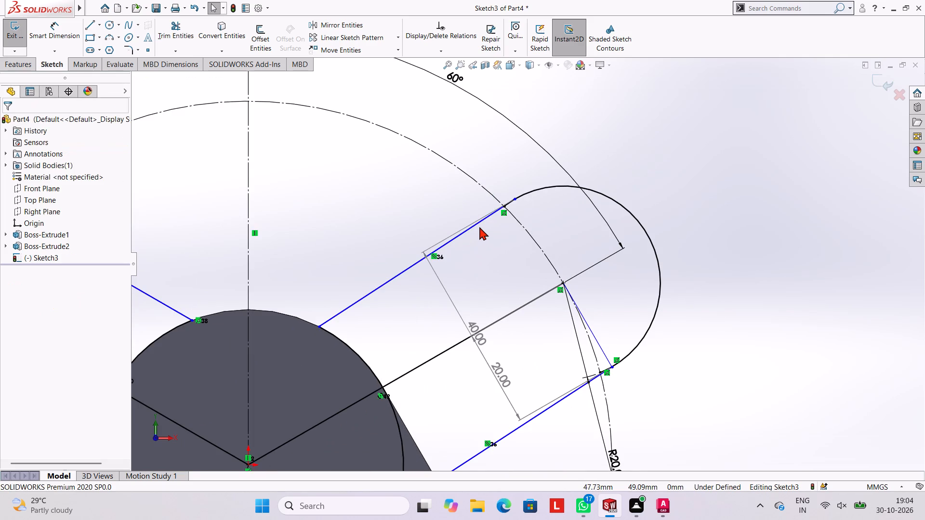
Make the right arm's upper and lower side lines each tangent to its end arc.
click(476, 221)
key(Escape)
key(Escape)
click(477, 222)
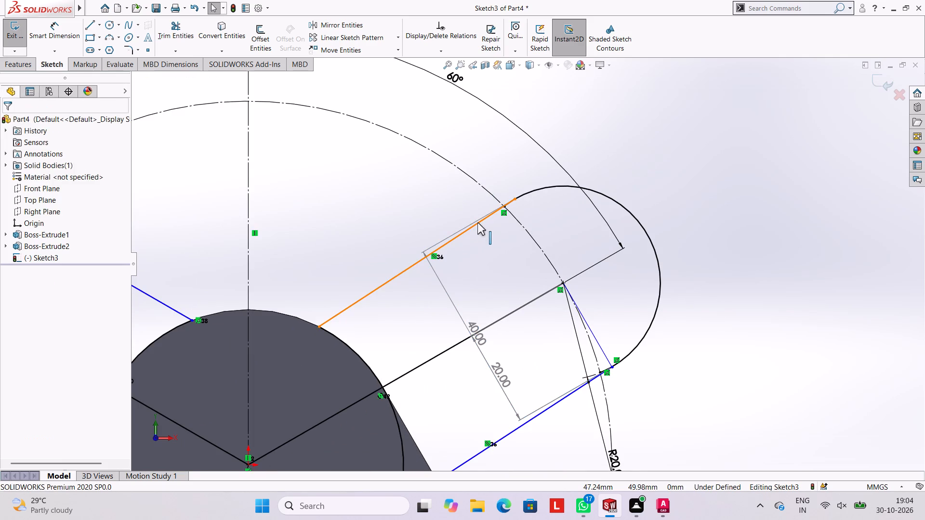
ctrl+click(537, 192)
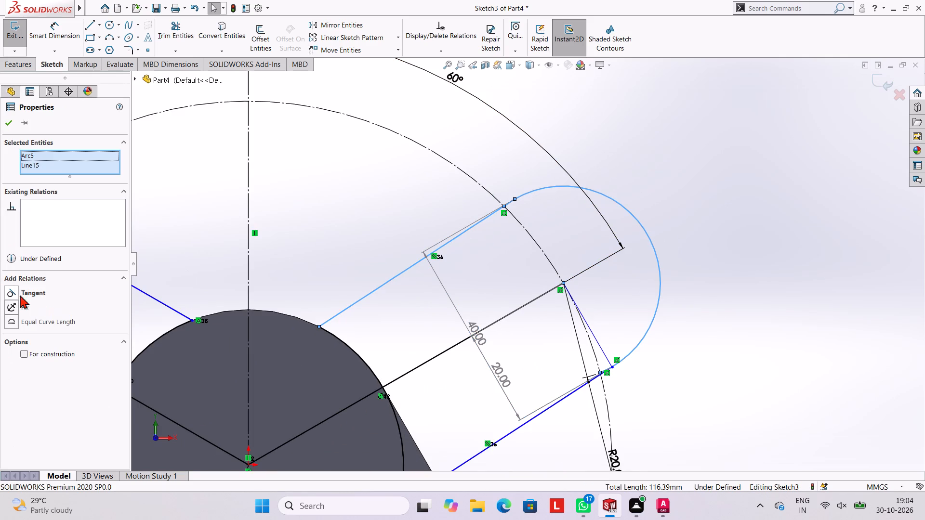
ctrl+click(31, 293)
key(Escape)
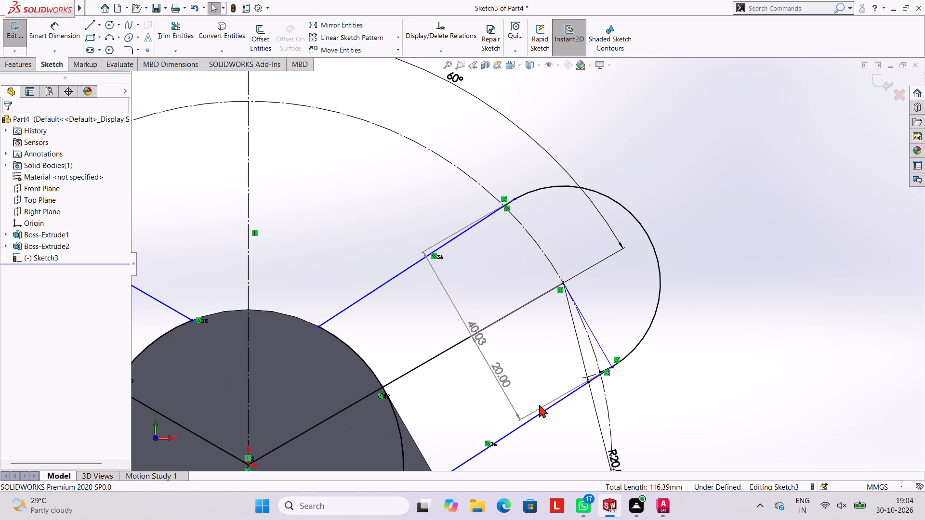
click(548, 411)
ctrl+click(625, 357)
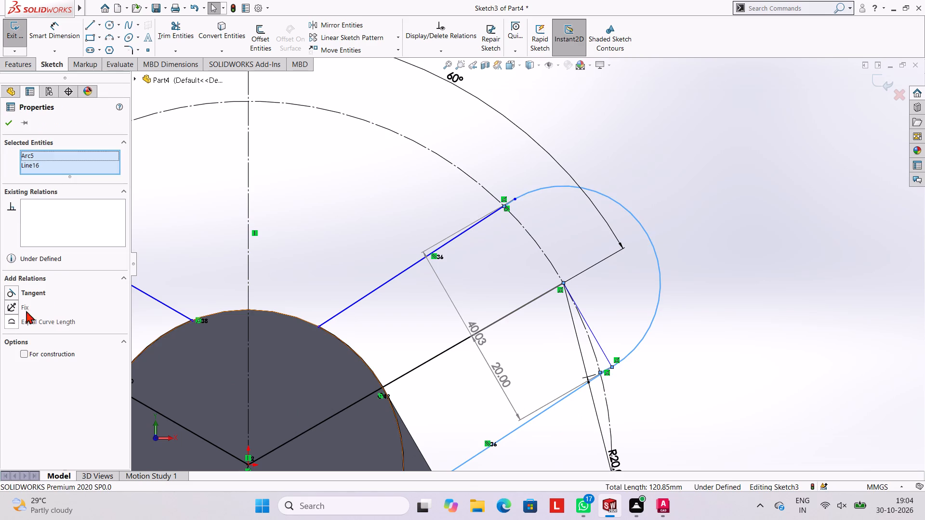
ctrl+click(44, 295)
key(Escape)
Trim the short piece of the right arm's end arc that overhangs its lower side line.
scroll(613, 376, down, 2)
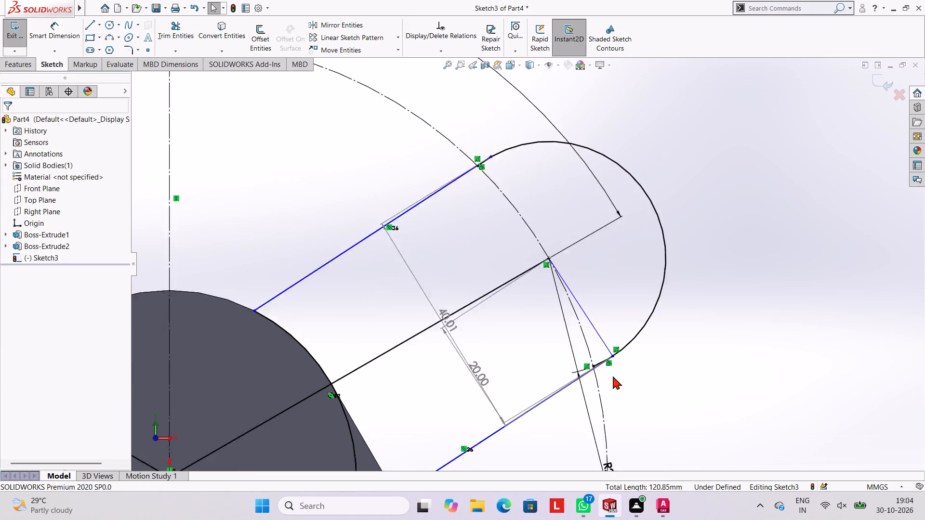
scroll(613, 376, down, 5)
click(184, 34)
scroll(532, 334, down, 2)
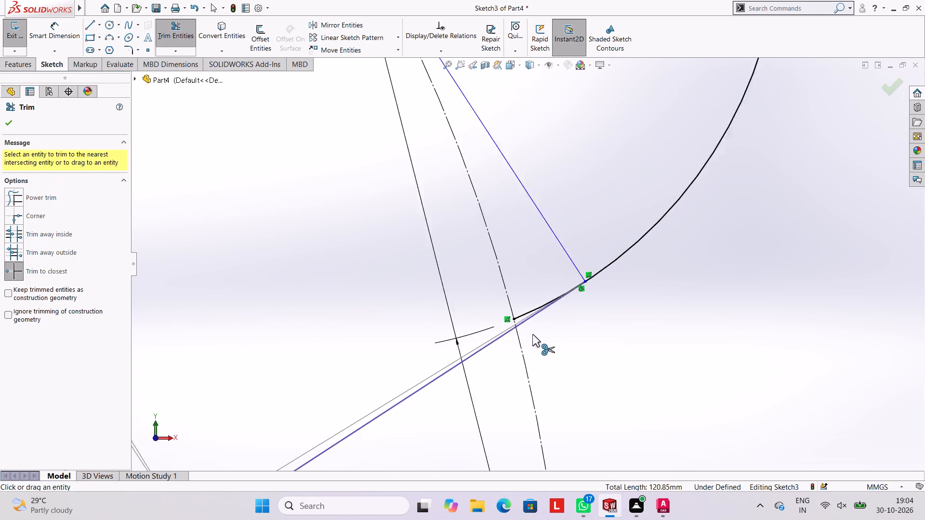
scroll(532, 334, down, 2)
click(518, 285)
scroll(540, 276, up, 11)
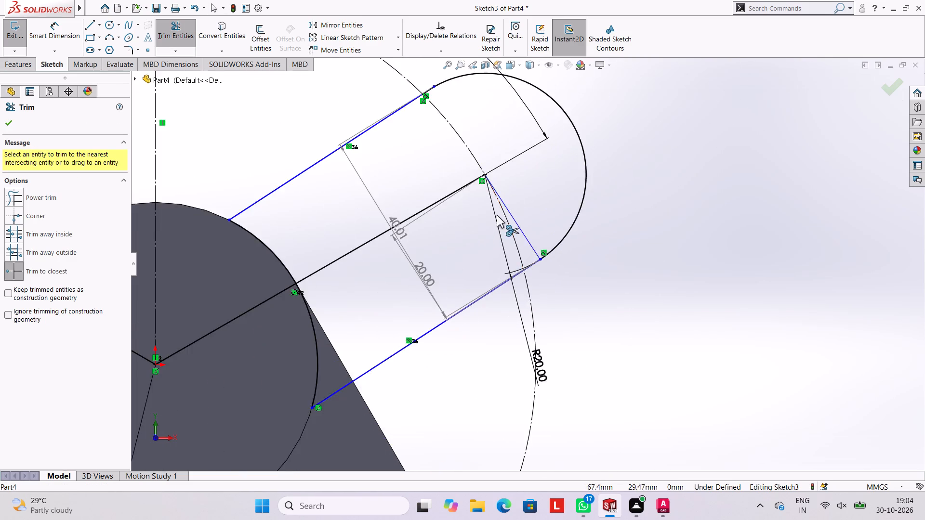
Trim the overhanging ends of the arc and the upper side line at the right arm's upper junction, accepting deletion of associated dimensions.
scroll(497, 215, up, 2)
scroll(497, 213, down, 3)
scroll(460, 168, up, 2)
scroll(460, 160, down, 5)
scroll(513, 174, down, 4)
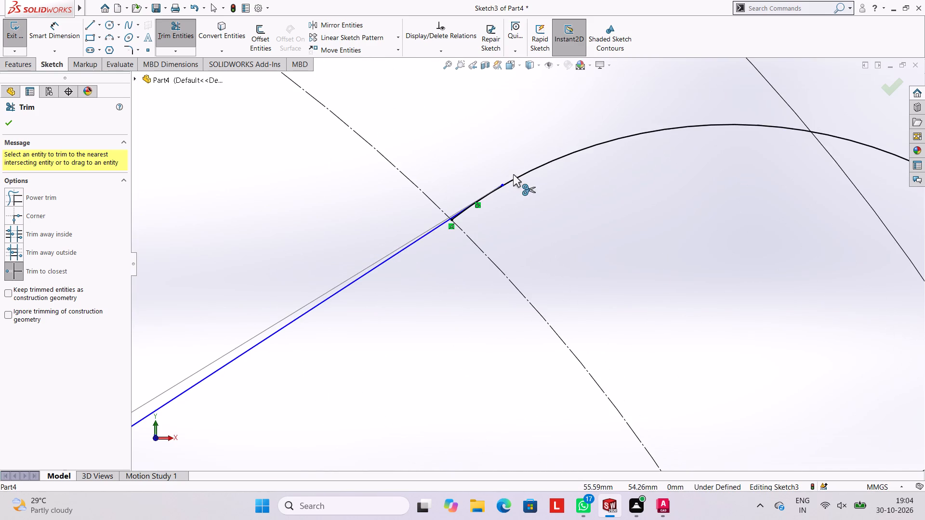
scroll(507, 219, down, 8)
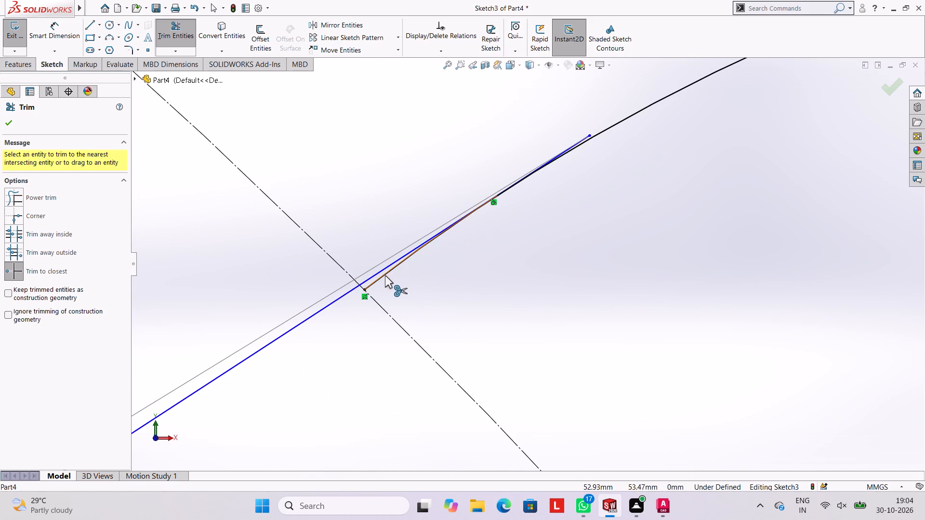
click(385, 275)
scroll(510, 300, up, 4)
scroll(554, 213, down, 8)
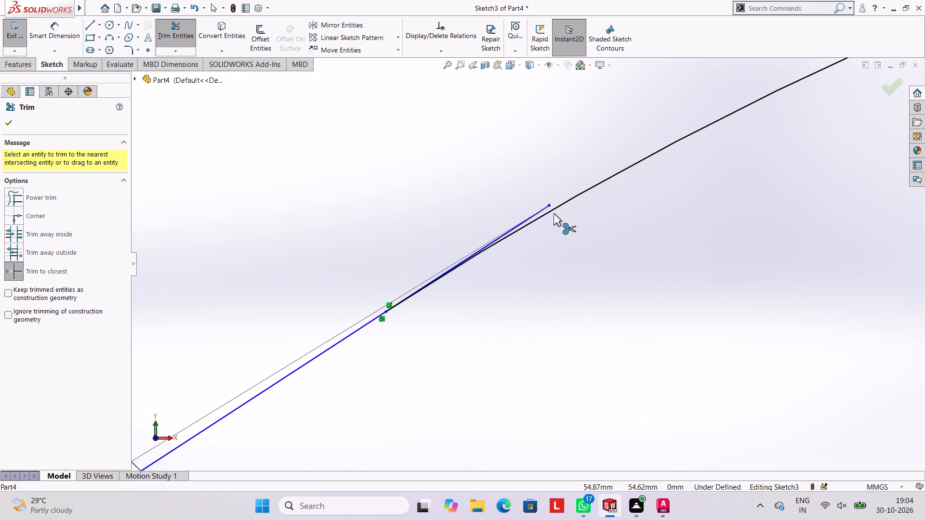
click(543, 210)
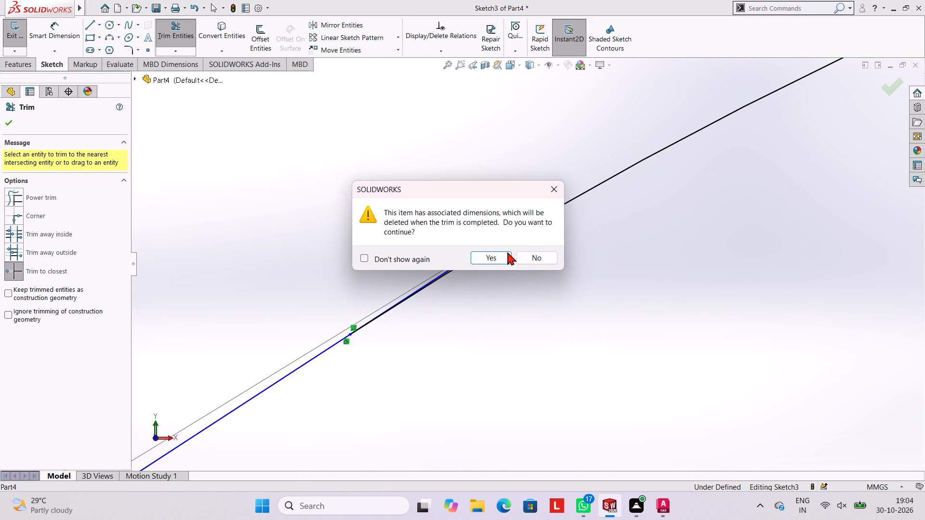
click(499, 255)
key(Escape)
key(Escape)
scroll(566, 341, up, 7)
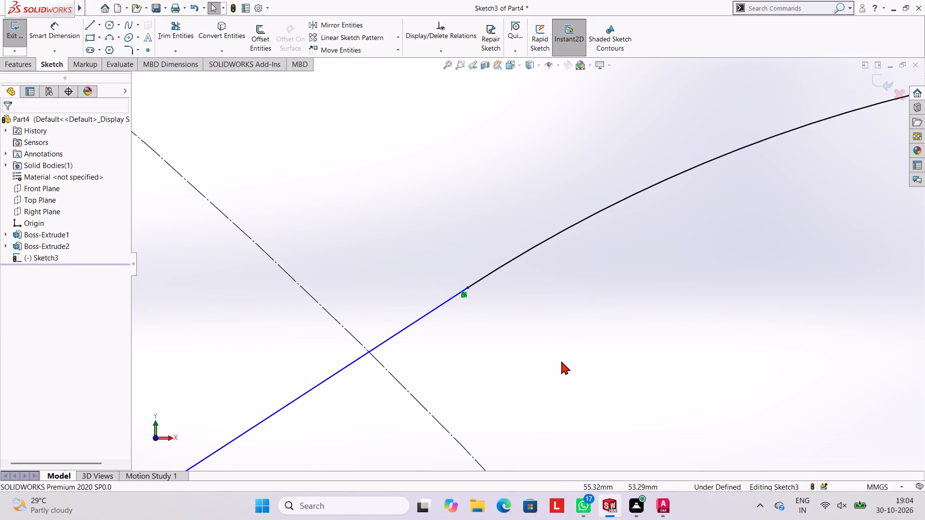
scroll(561, 361, up, 17)
scroll(588, 338, down, 3)
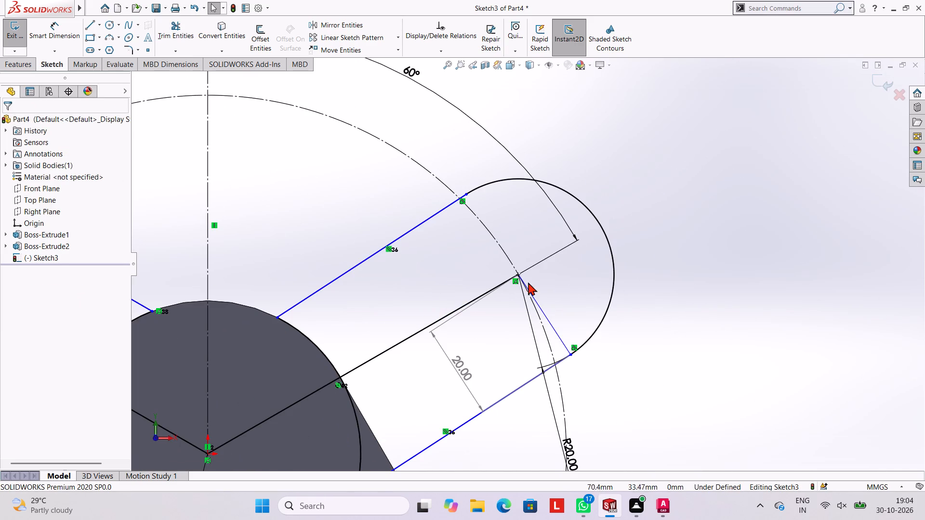
Trim away the stray line from the right arm's end-arc centre to its lower junction.
click(173, 35)
click(540, 307)
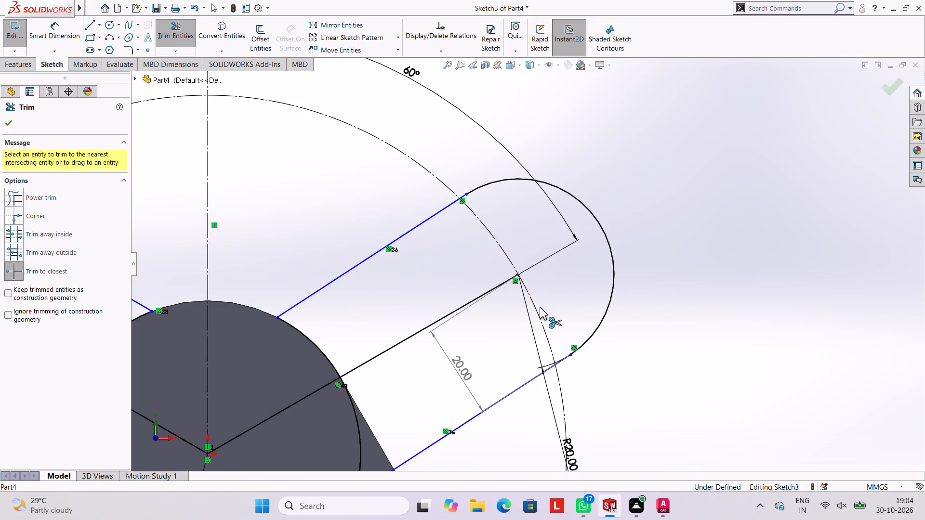
scroll(580, 352, down, 10)
scroll(517, 284, down, 5)
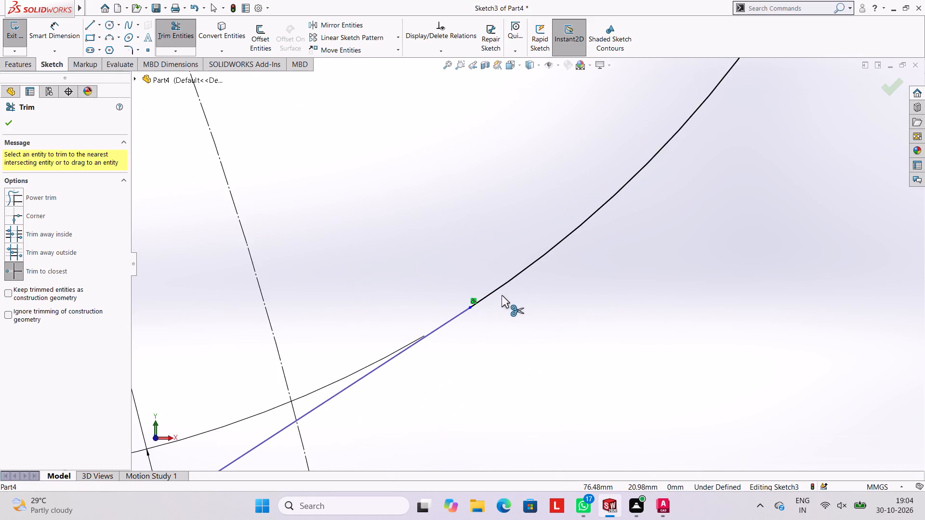
scroll(502, 295, down, 5)
scroll(459, 316, up, 5)
key(Escape)
Apply a tangent relation between the right arm's lower side line and its end arc.
click(465, 299)
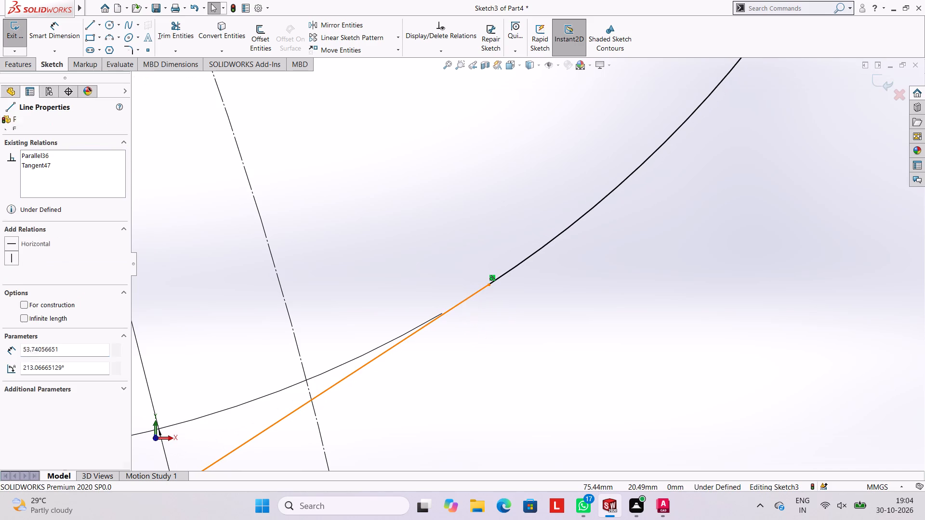
ctrl+click(528, 261)
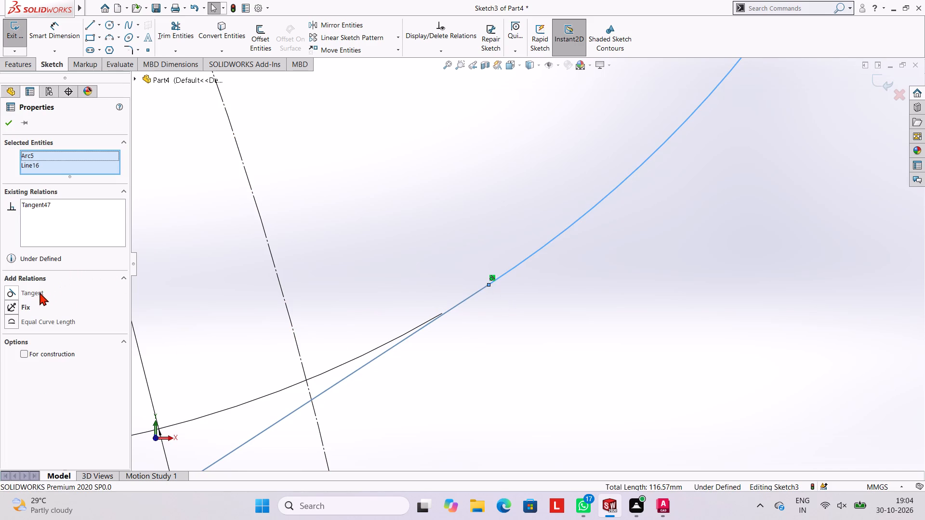
ctrl+click(40, 293)
key(Escape)
key(Escape)
Trim the short piece of the left arm's end arc that overhangs its upper side line.
scroll(471, 278, up, 12)
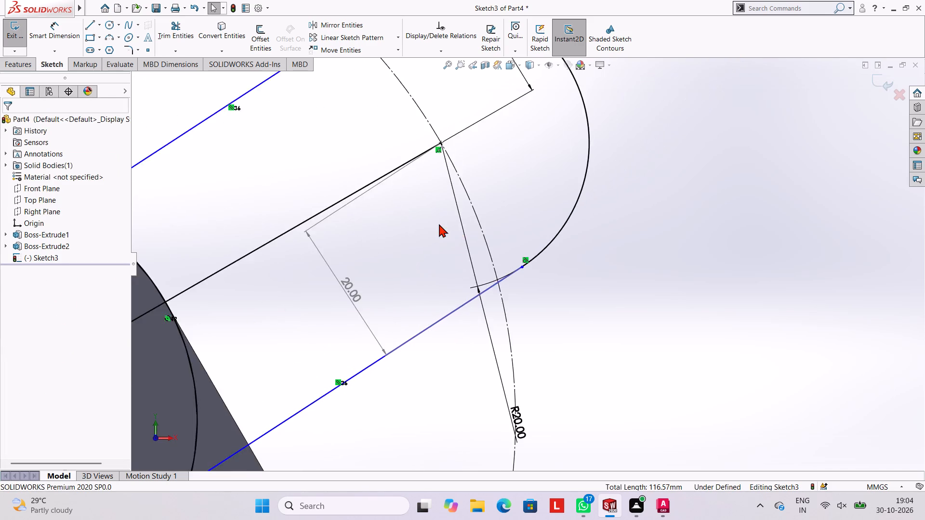
scroll(439, 224, up, 6)
scroll(383, 258, down, 1)
scroll(295, 215, down, 3)
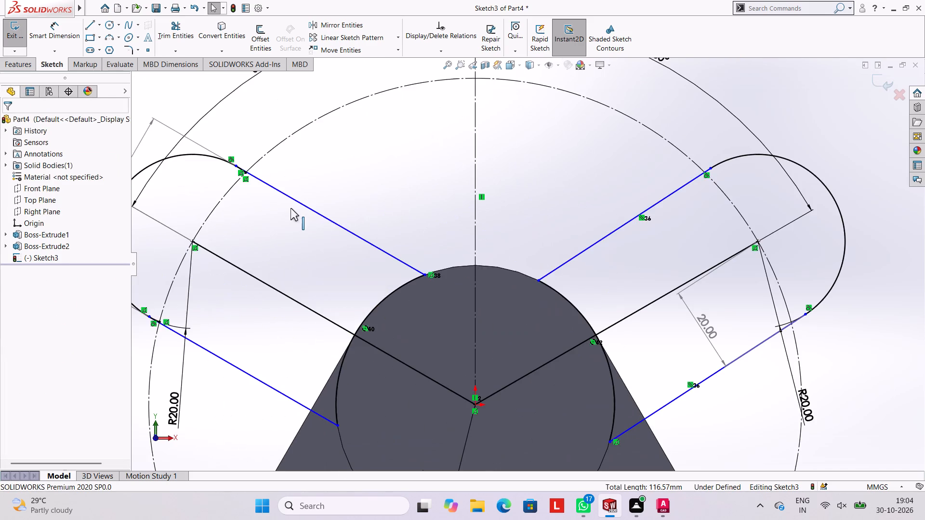
scroll(220, 121, down, 4)
scroll(320, 217, down, 5)
scroll(411, 314, down, 1)
scroll(560, 343, down, 3)
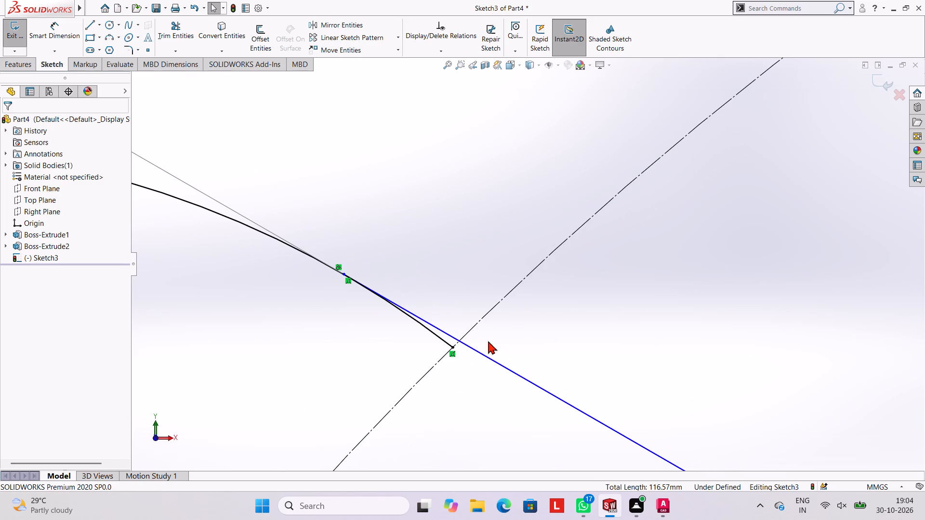
click(172, 25)
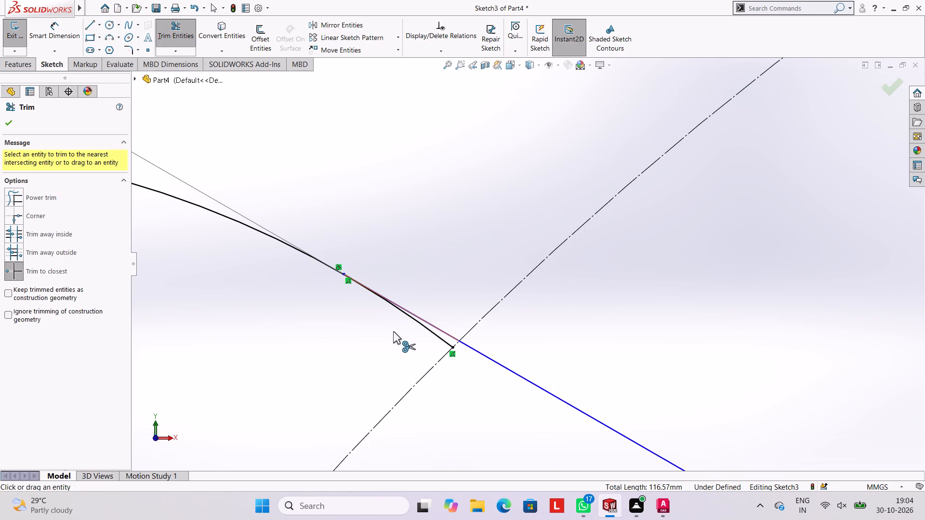
click(430, 332)
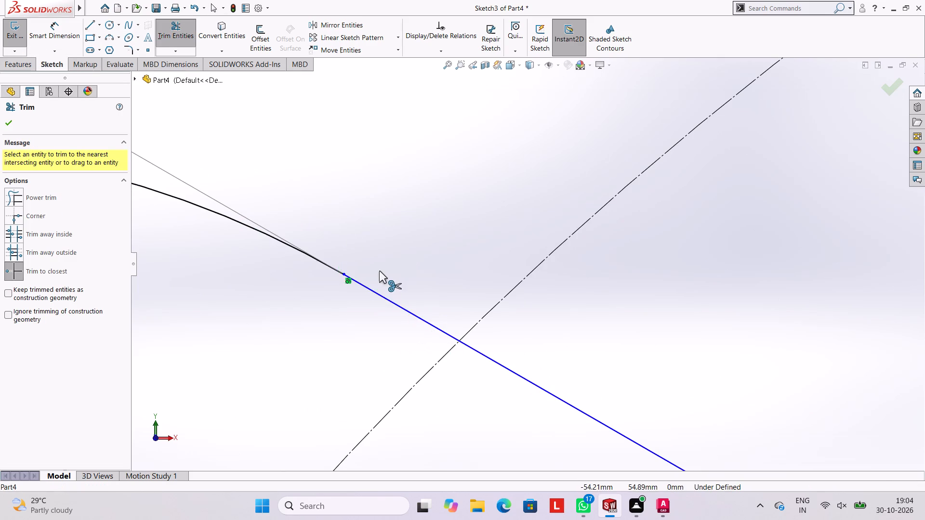
scroll(379, 271, down, 3)
key(Escape)
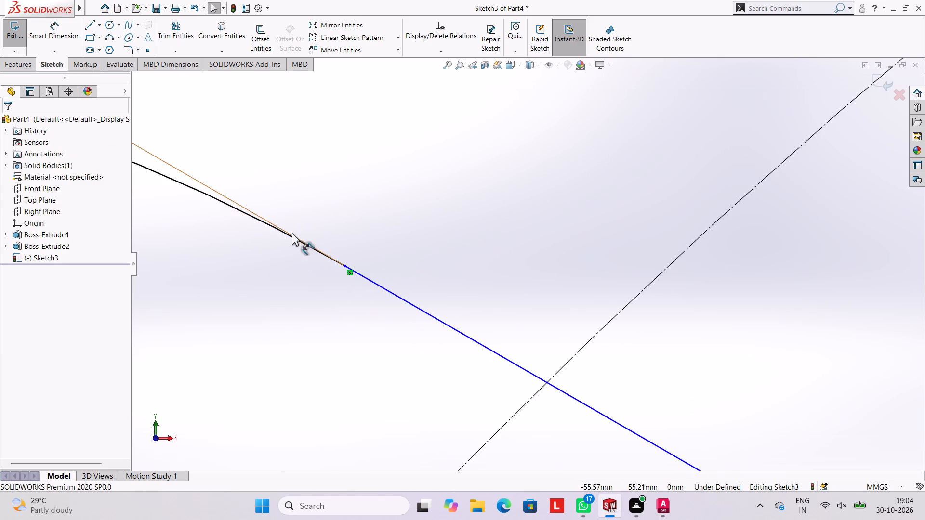
Apply a tangent relation between the left arm's end arc and its upper side line.
click(292, 236)
ctrl+click(370, 279)
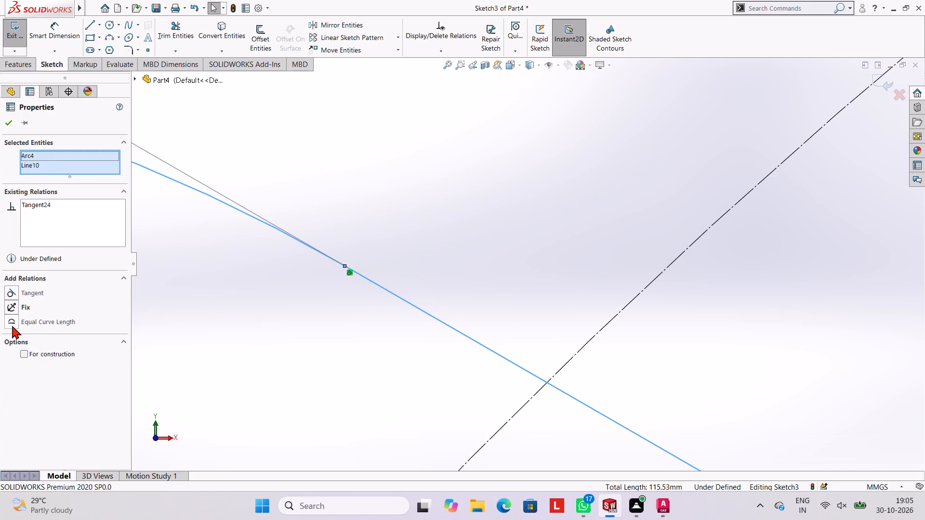
ctrl+click(41, 292)
key(Escape)
Trim the short piece of the left arm's end arc that overhangs its lower side line.
scroll(424, 316, up, 2)
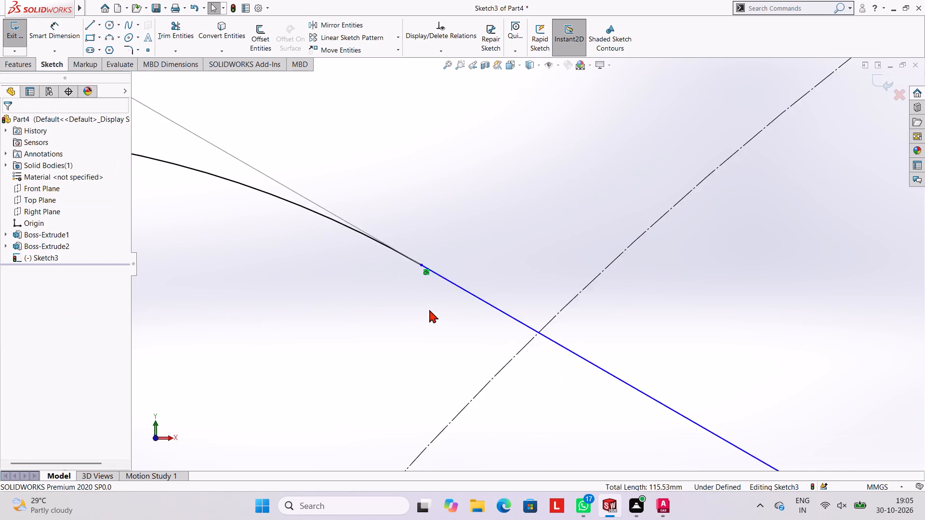
scroll(429, 310, up, 13)
scroll(478, 353, down, 3)
scroll(495, 355, up, 5)
scroll(499, 363, down, 5)
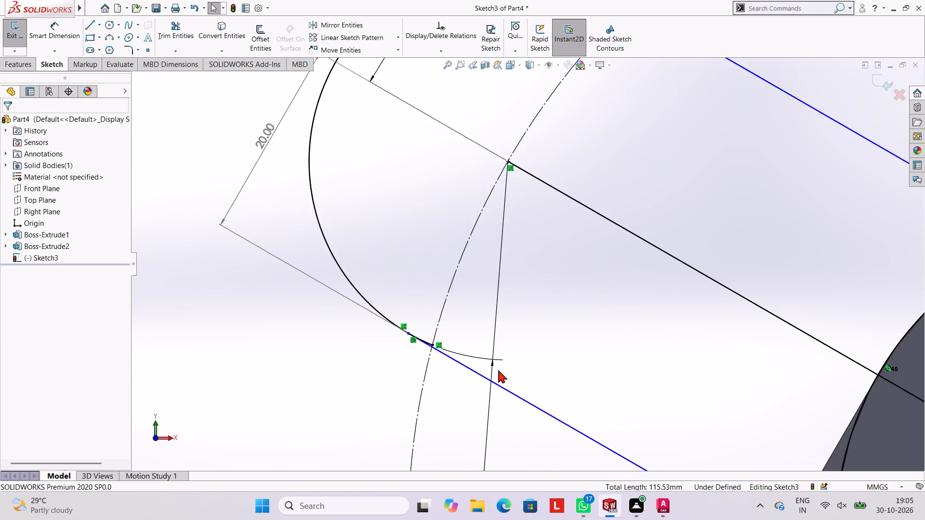
scroll(442, 312, down, 6)
key(Escape)
click(186, 40)
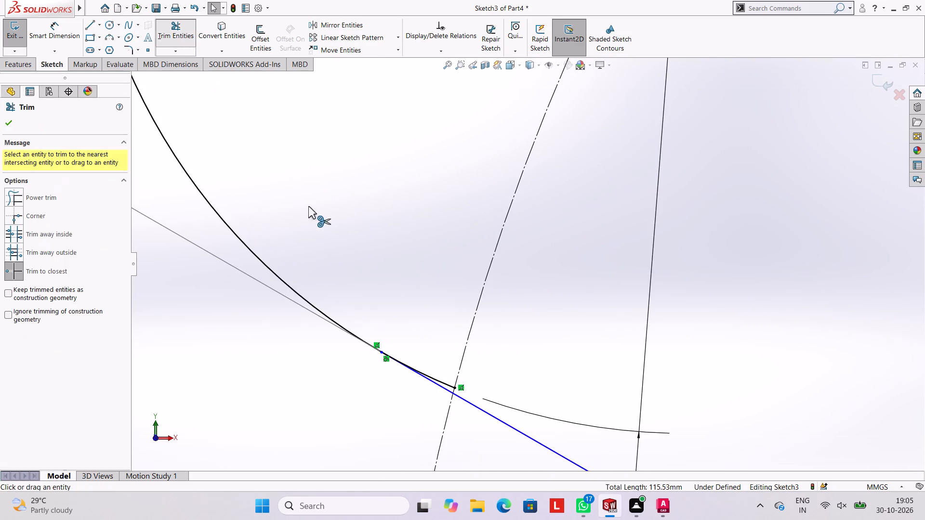
scroll(428, 389, down, 3)
click(464, 348)
key(Escape)
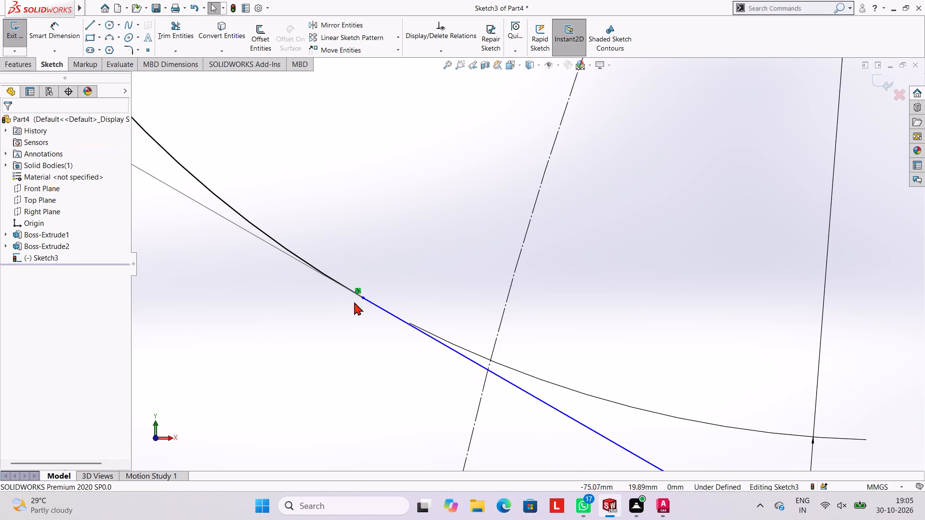
Apply a tangent relation between the left arm's end arc and its lower side line.
scroll(354, 291, down, 5)
key(Escape)
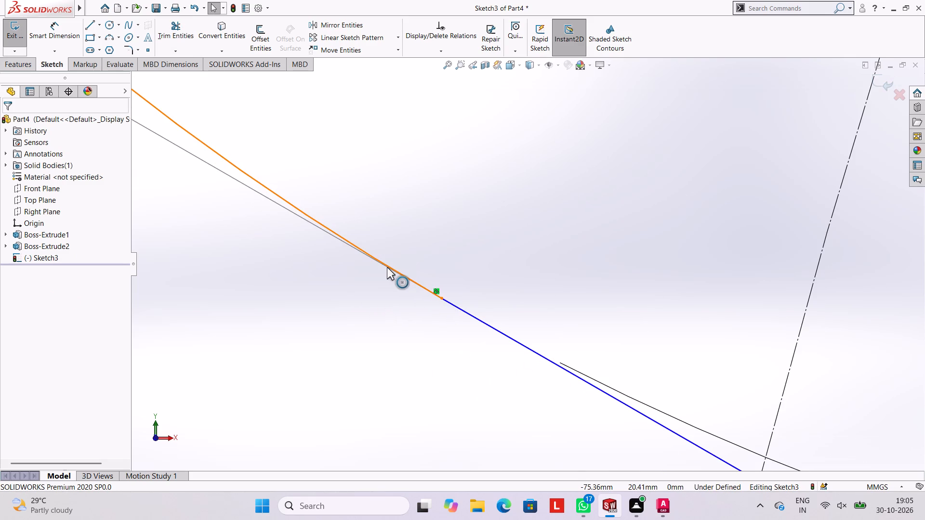
drag(387, 267, 387, 276)
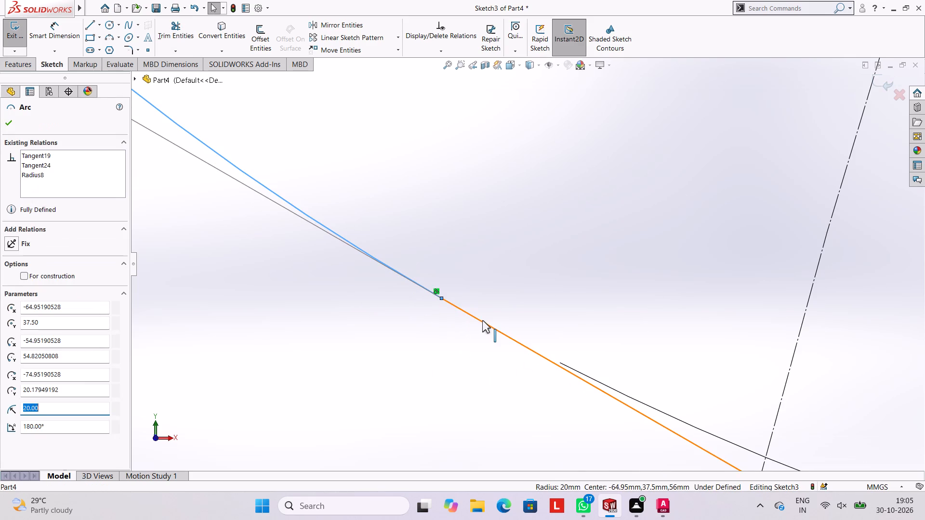
ctrl+click(482, 320)
ctrl+click(37, 294)
key(Escape)
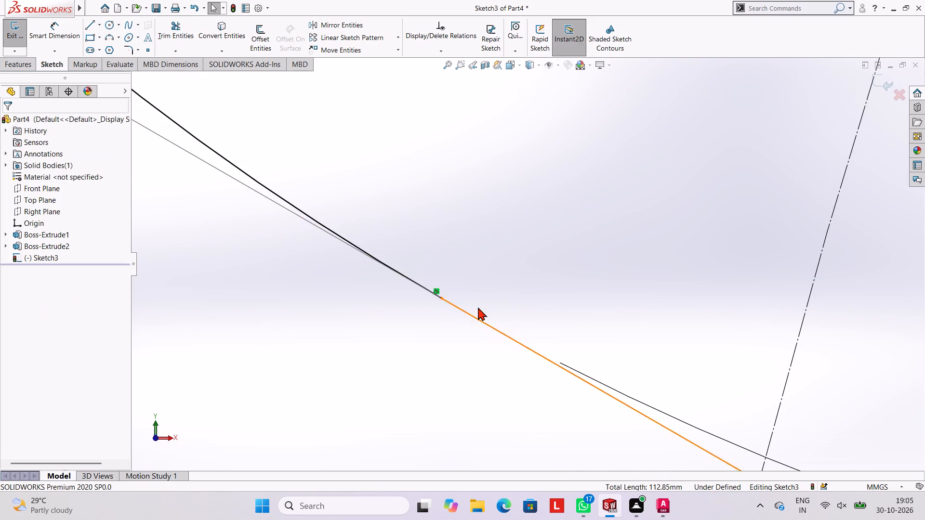
Dimension the horizontal distance between the endpoints of the left arm's upper side line, keeping its length as drawn.
scroll(478, 307, up, 17)
scroll(704, 303, down, 1)
scroll(723, 313, up, 8)
scroll(747, 345, down, 4)
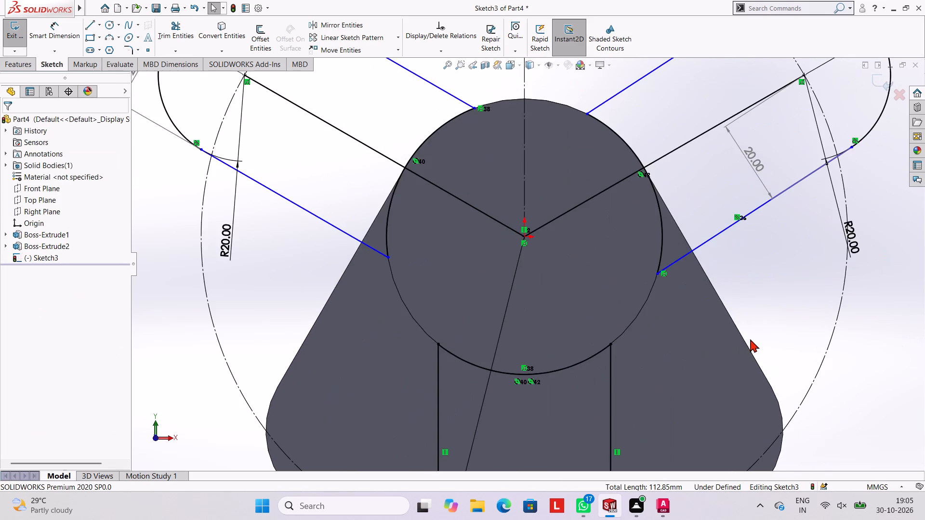
scroll(534, 414, up, 4)
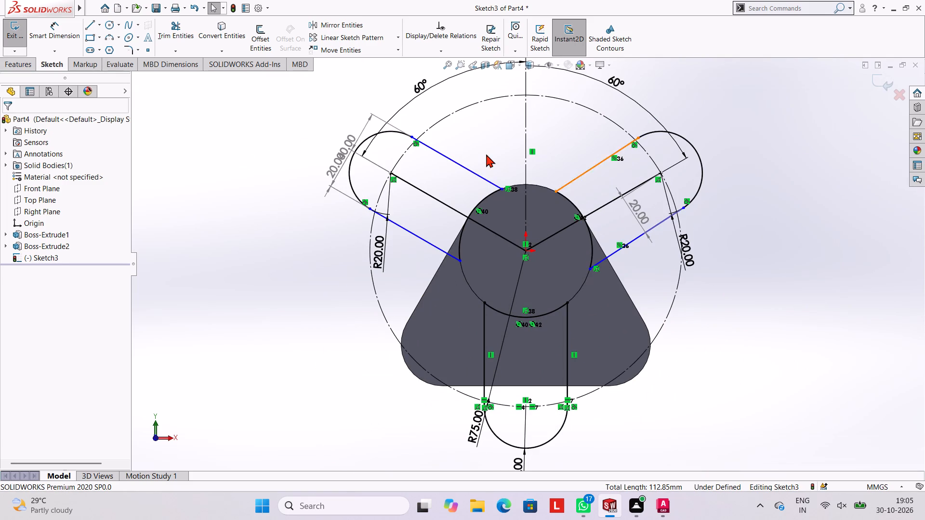
click(53, 29)
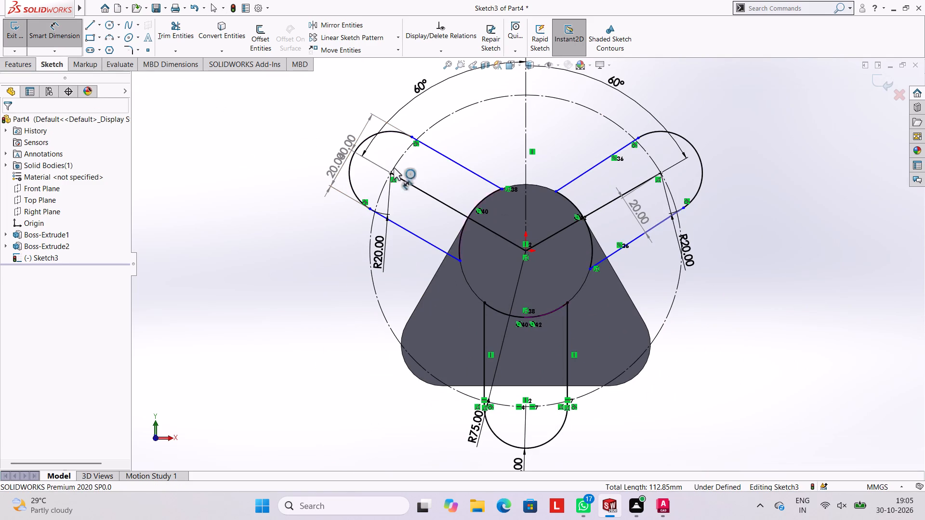
click(412, 136)
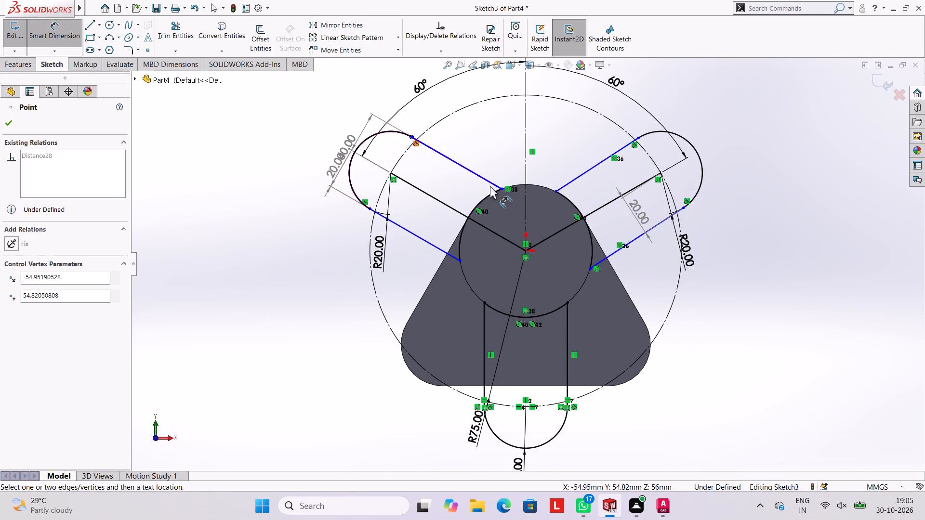
click(502, 188)
click(466, 99)
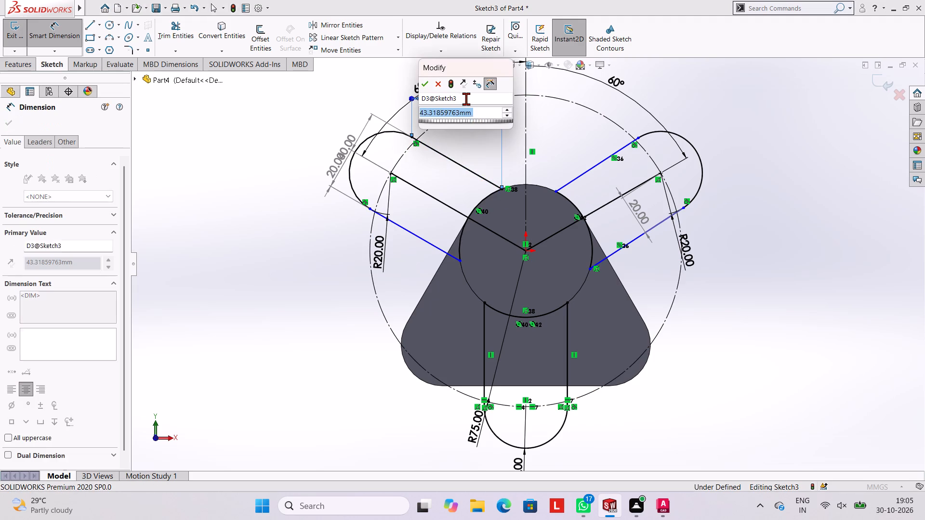
click(423, 82)
click(454, 125)
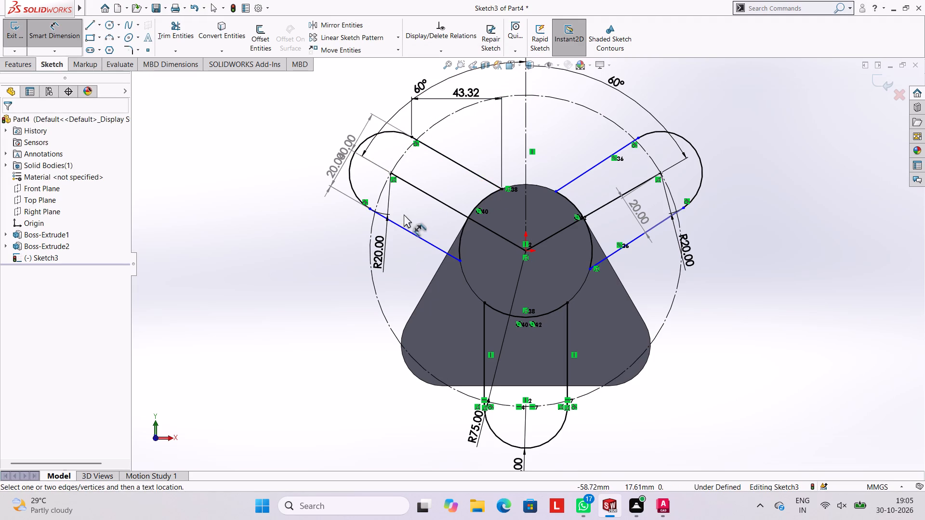
Dimension the vertical distance between the endpoints of the left arm's lower side line, keeping its length as drawn.
click(370, 210)
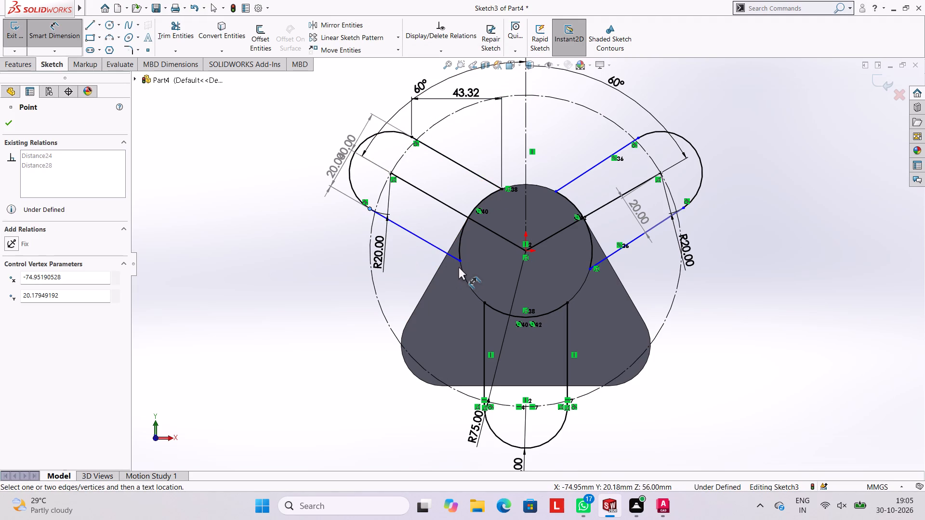
click(459, 261)
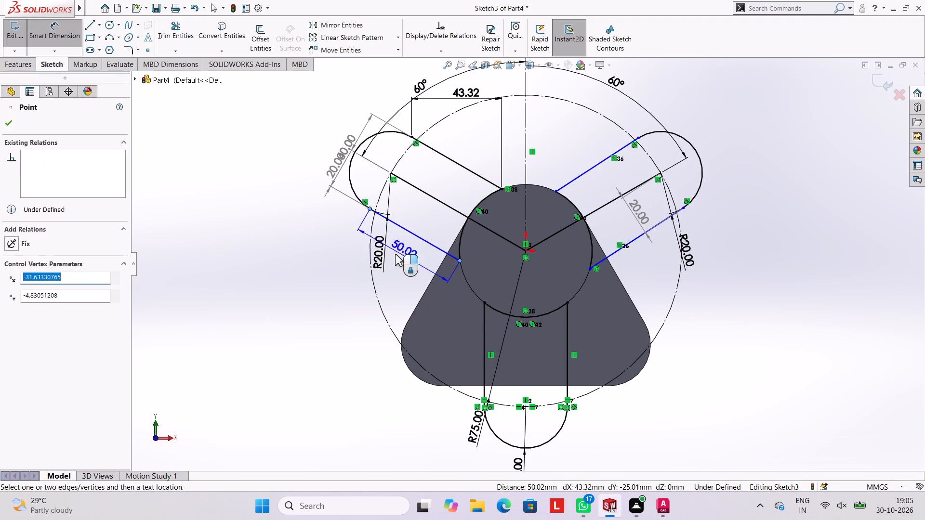
click(343, 250)
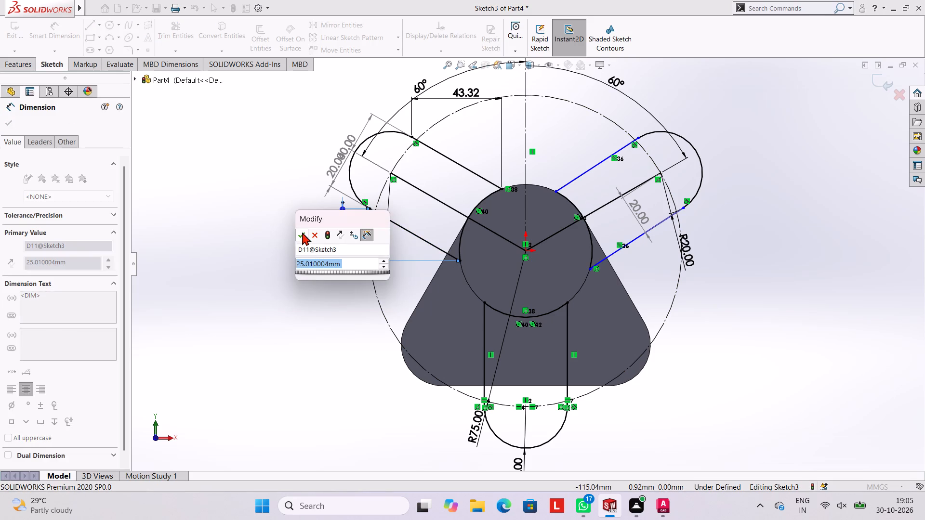
click(302, 232)
click(255, 190)
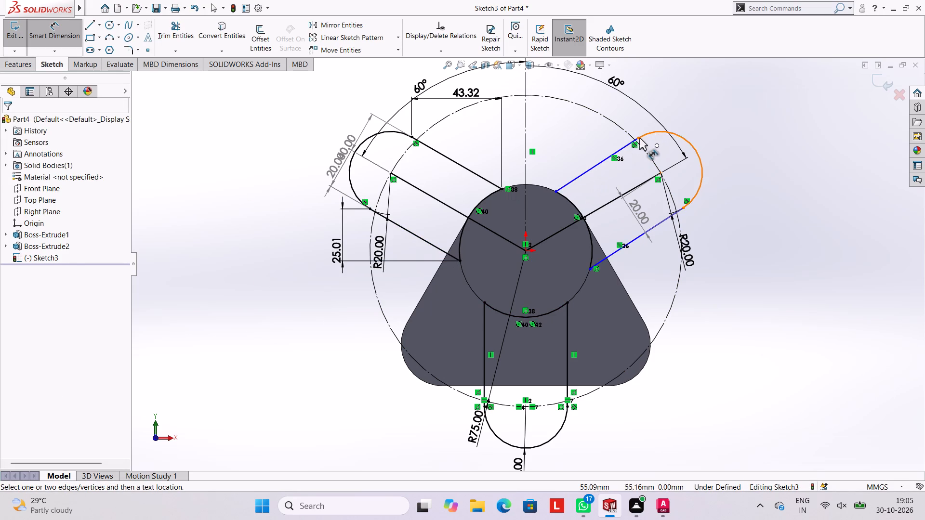
Dimension the horizontal distance between the endpoints of the right arm's upper side line, keeping its length as drawn.
click(637, 138)
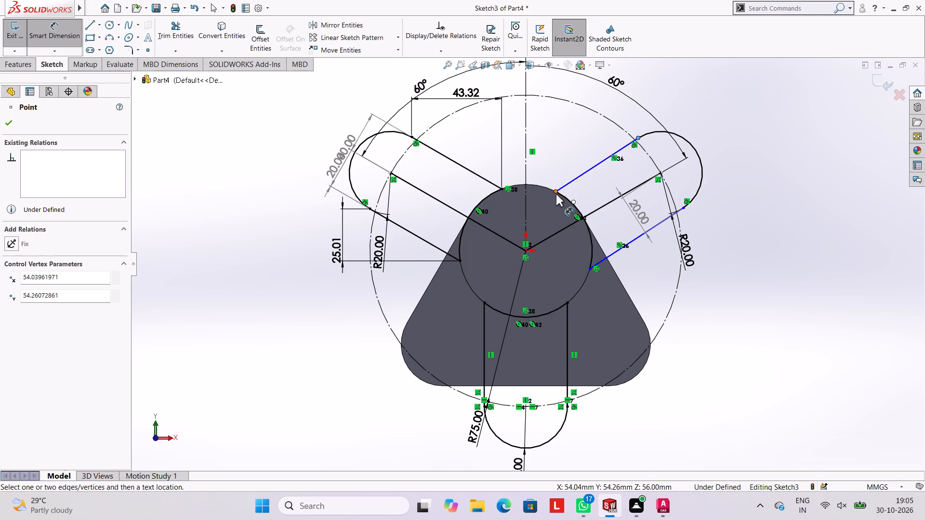
click(555, 192)
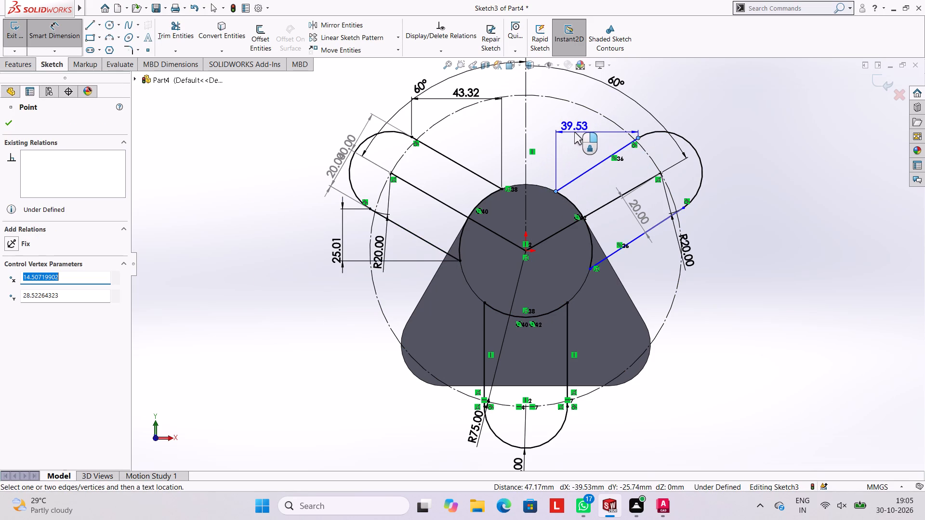
click(579, 120)
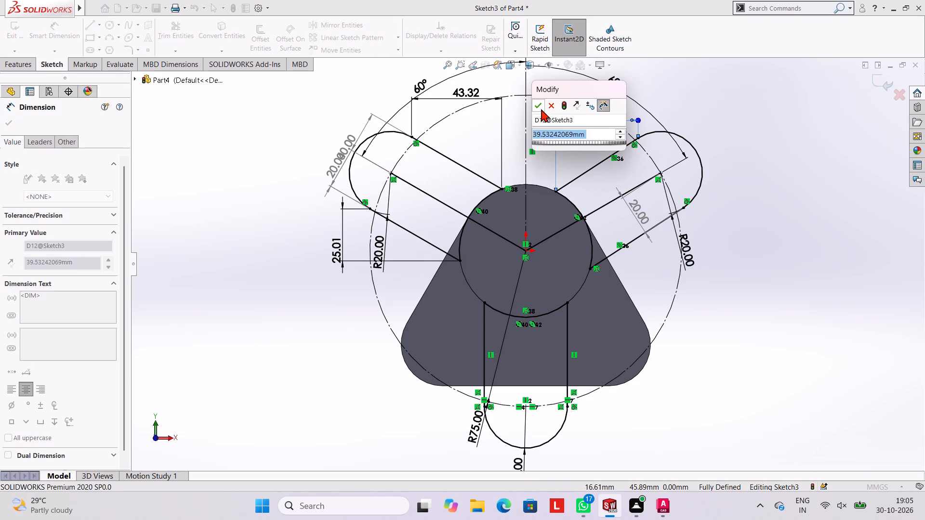
click(541, 107)
click(578, 148)
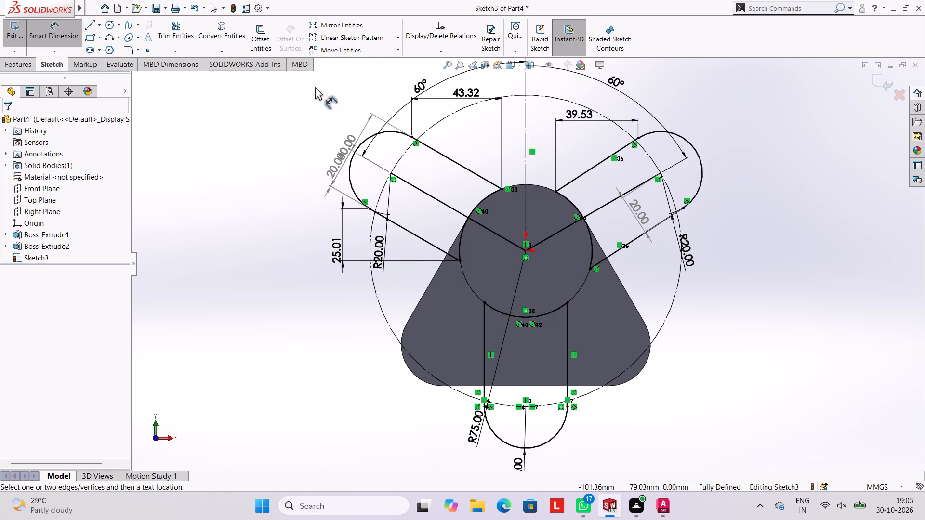
Convert the centre lines of the left and right arms to construction geometry.
click(424, 194)
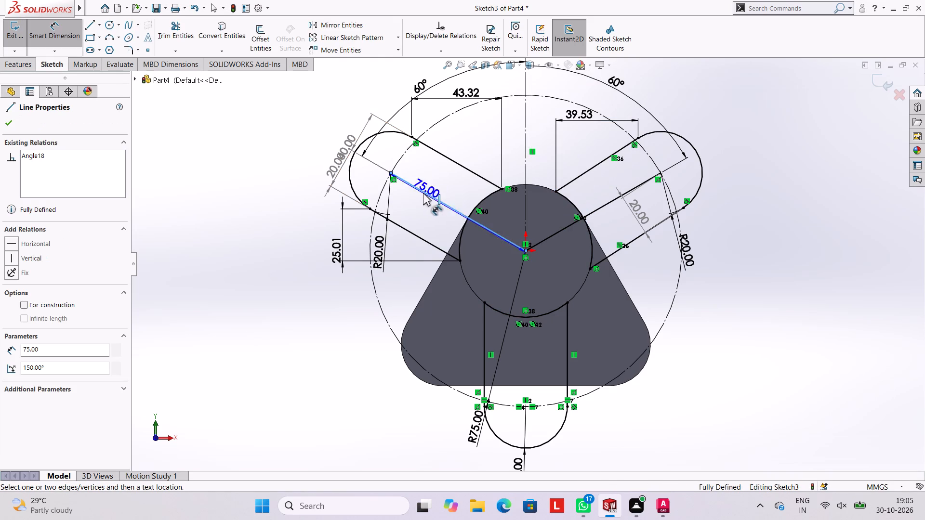
key(Escape)
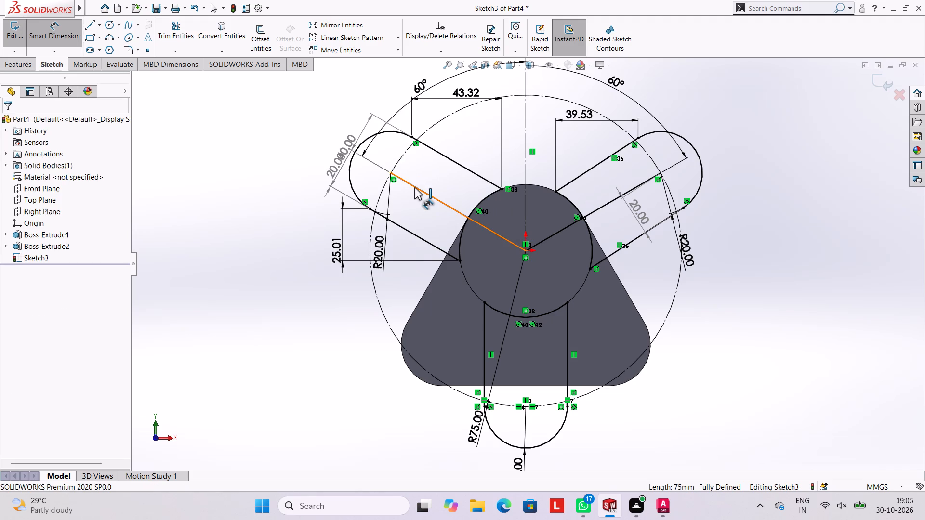
click(414, 187)
key(Escape)
right_click(414, 187)
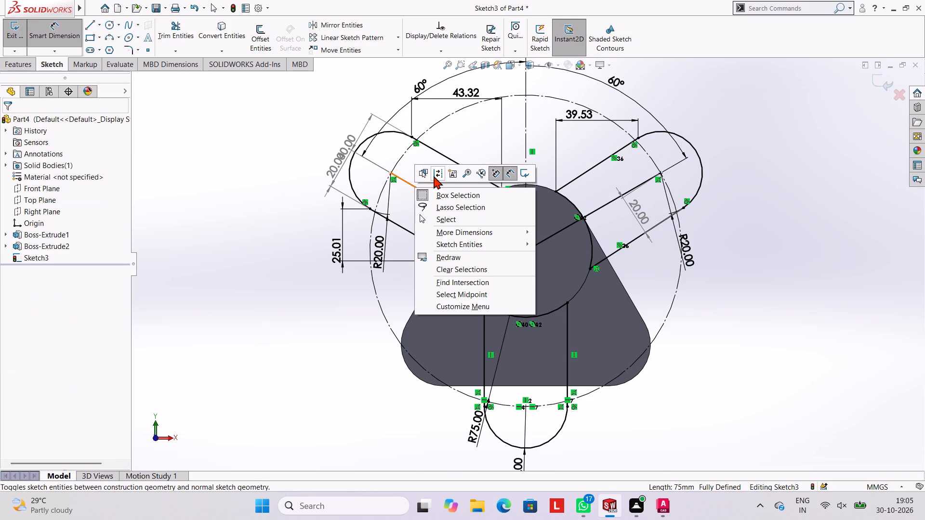
click(436, 177)
key(Escape)
key(Escape)
key(Escape)
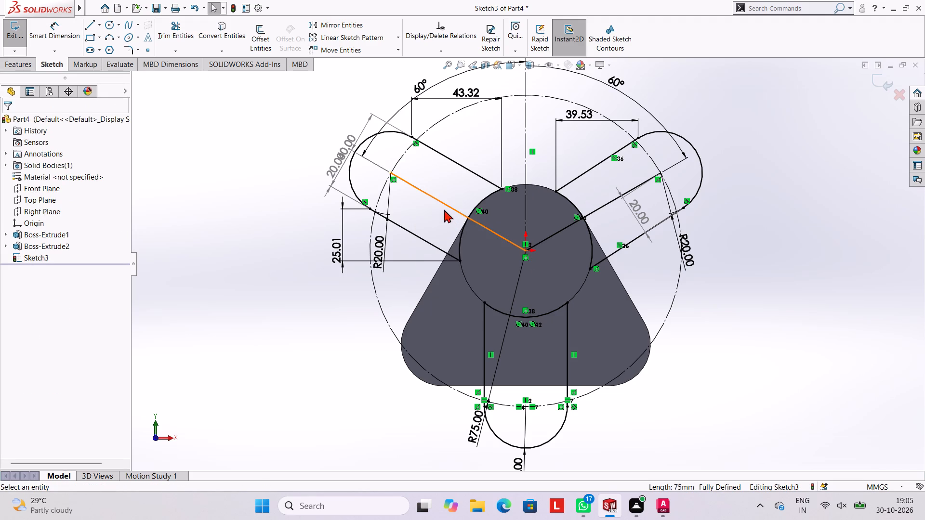
click(421, 188)
click(462, 160)
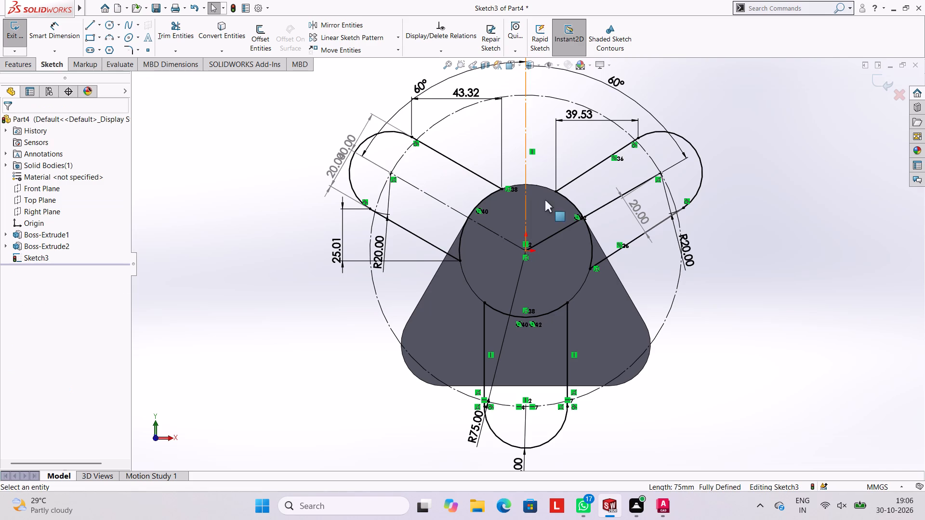
click(563, 228)
click(603, 201)
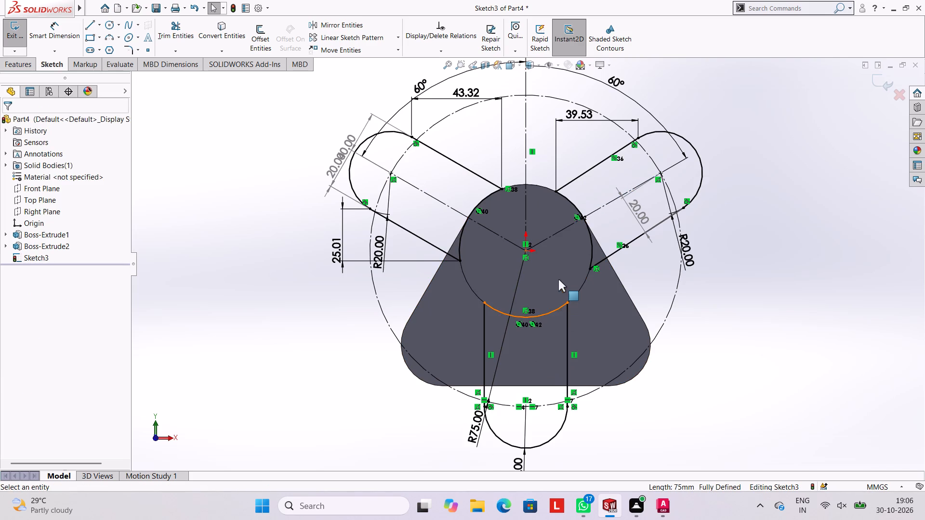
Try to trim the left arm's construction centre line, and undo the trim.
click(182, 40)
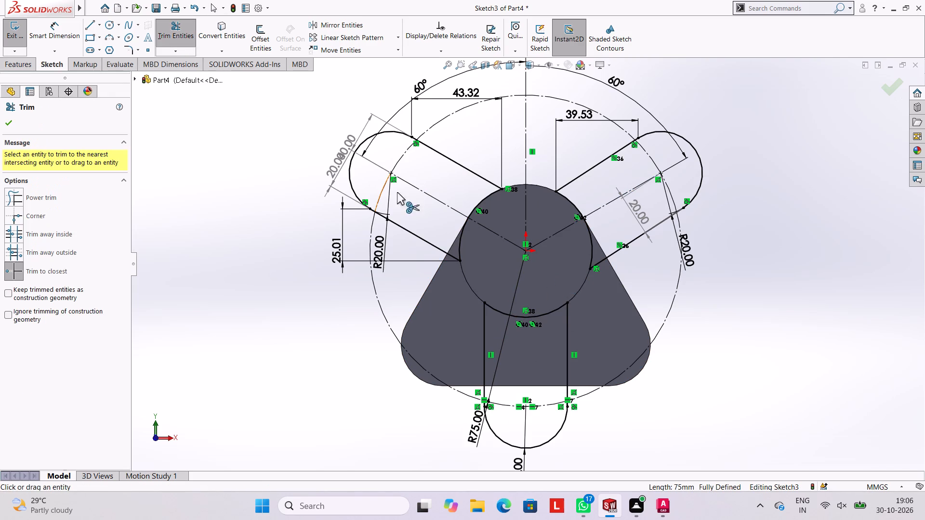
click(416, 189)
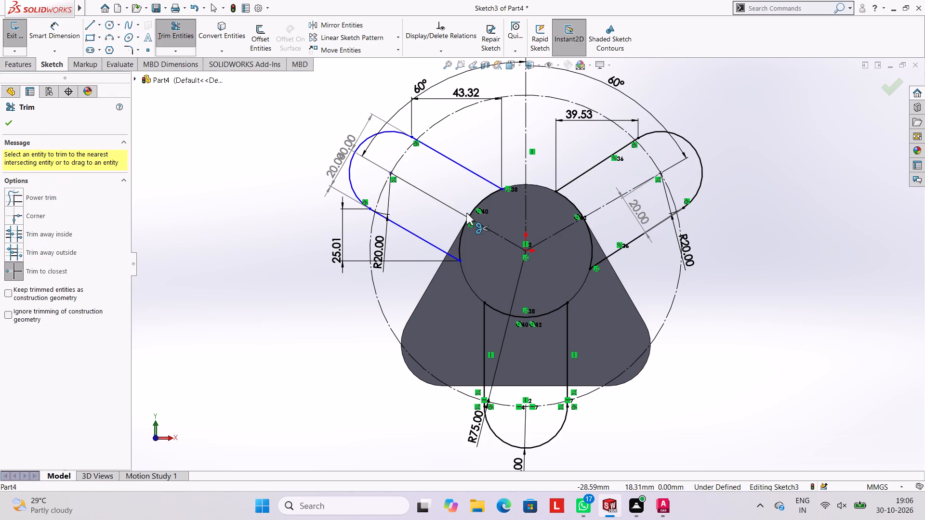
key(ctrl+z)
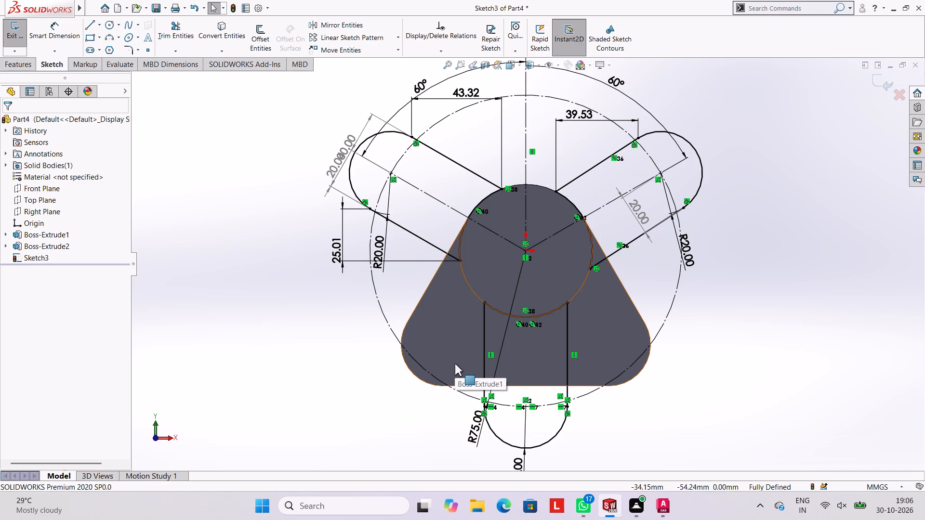
Extrude the three arm regions 20 mm with the direction reversed toward the triangular base plate.
click(32, 69)
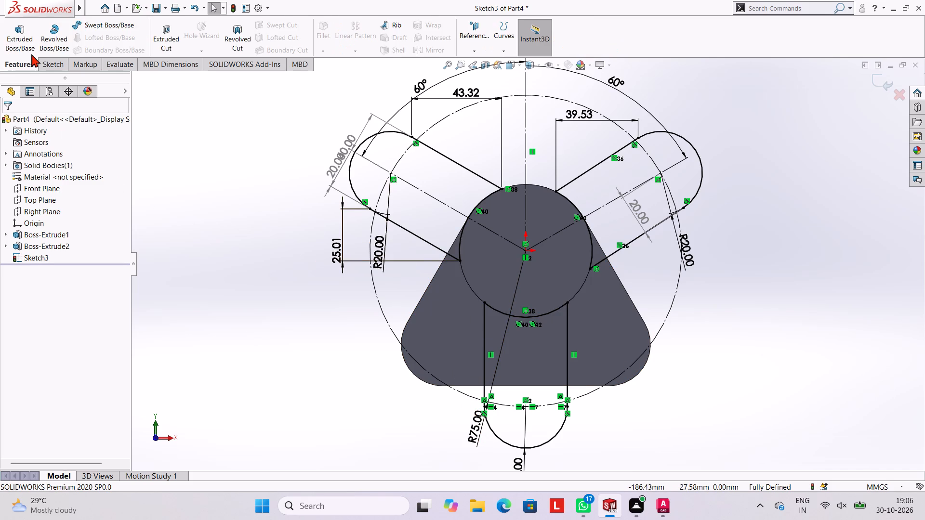
click(31, 49)
click(419, 182)
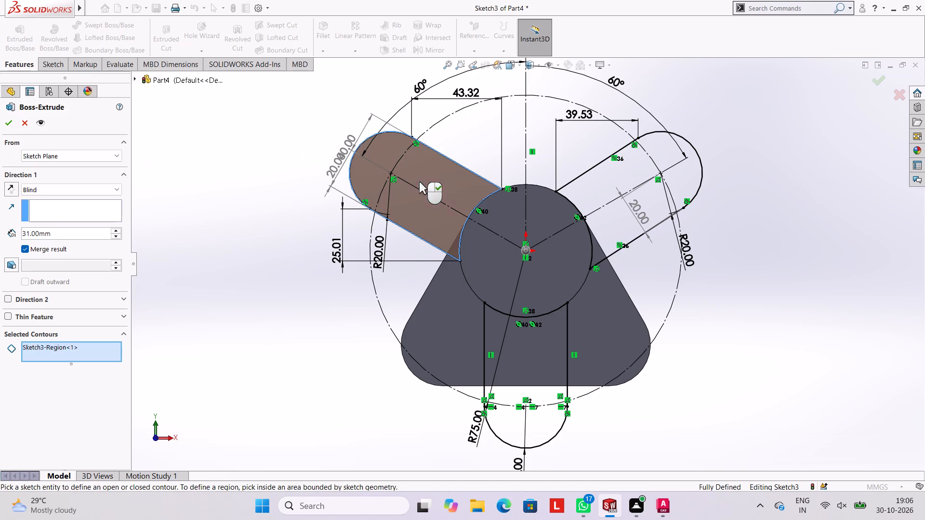
click(595, 174)
click(529, 377)
middle_drag(746, 383, 729, 286)
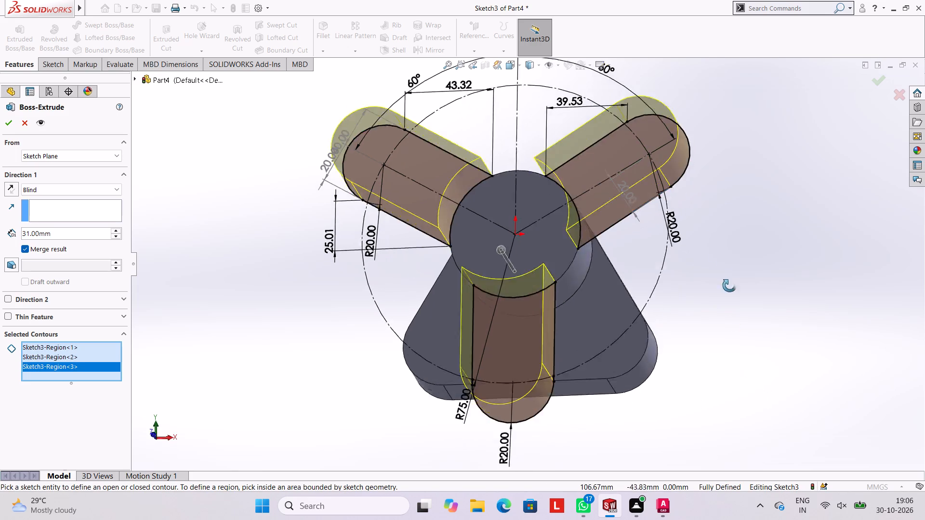
middle_drag(729, 286, 708, 196)
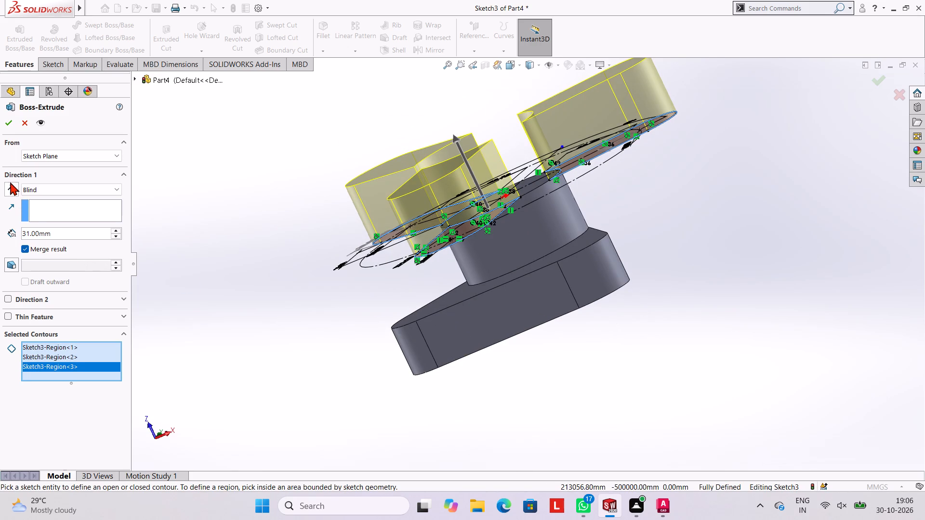
click(57, 236)
key(BackSpace)
key(BackSpace)
key(BackSpace)
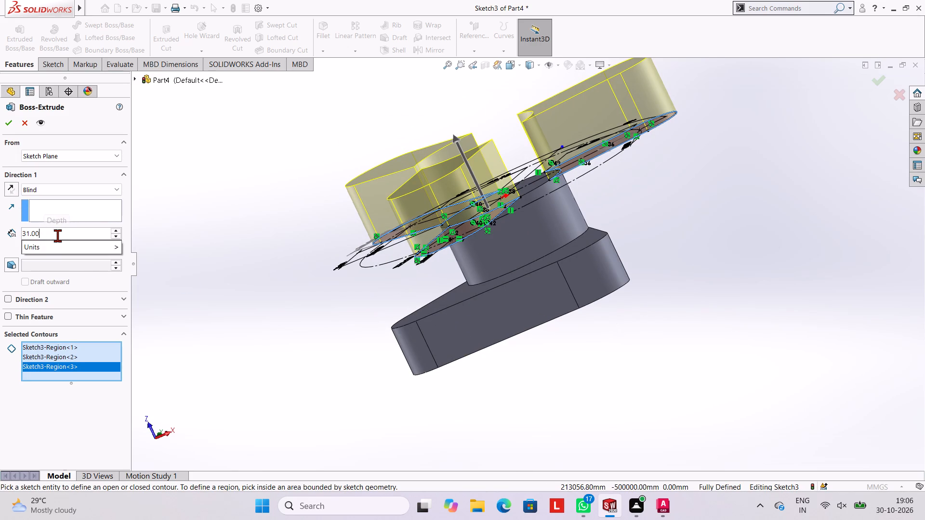
key(BackSpace)
key(BackSpace)
key(BackSpace)
key(BackSpace)
key(BackSpace)
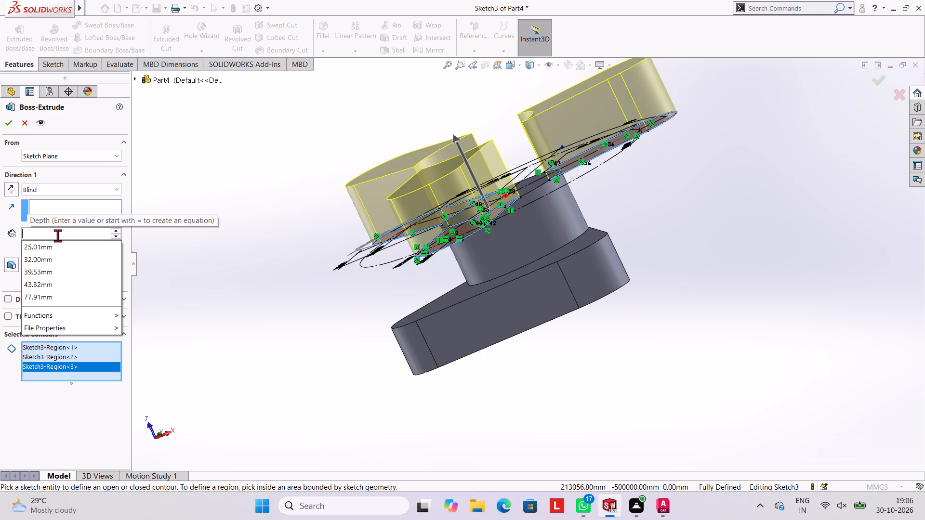
text(20)
key(Return)
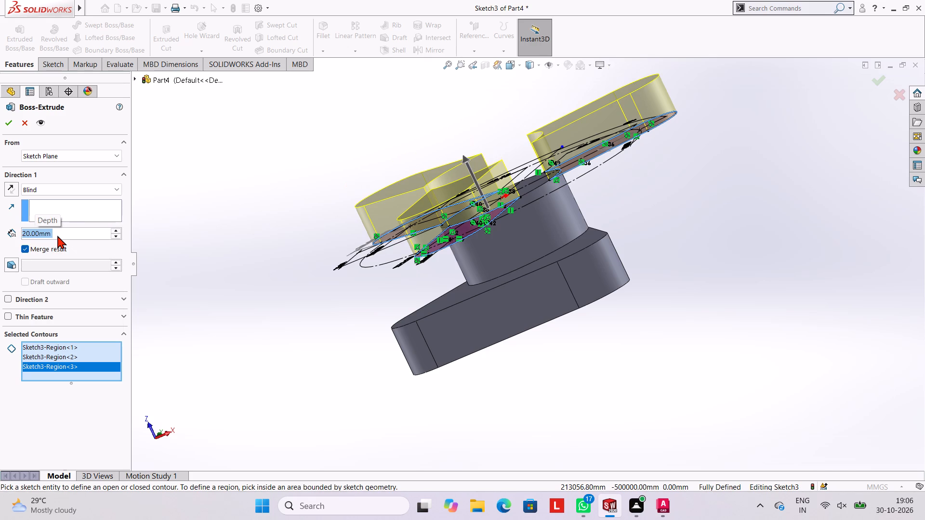
click(6, 186)
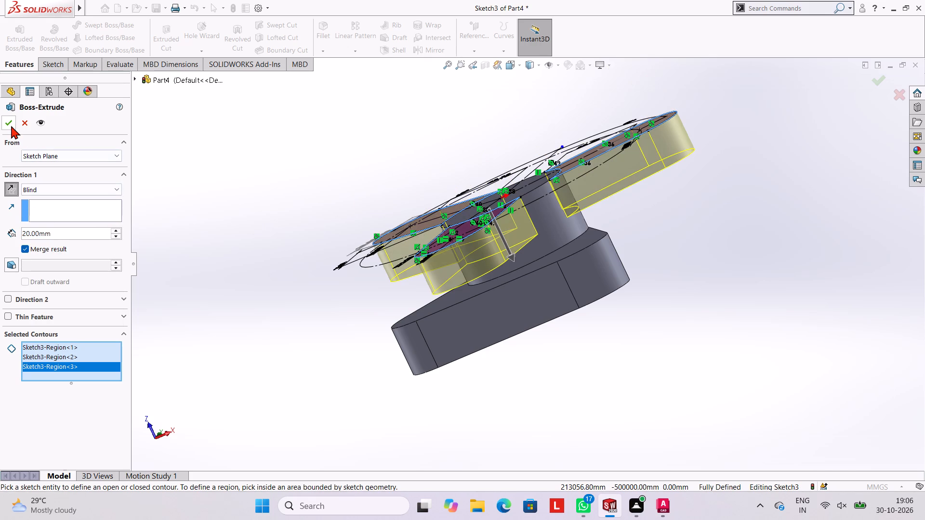
click(6, 123)
click(249, 156)
Start a sketch on the boss's top face and draw a circle of radius 32 mm centred on the origin.
scroll(285, 192, up, 1)
middle_drag(293, 197, 380, 253)
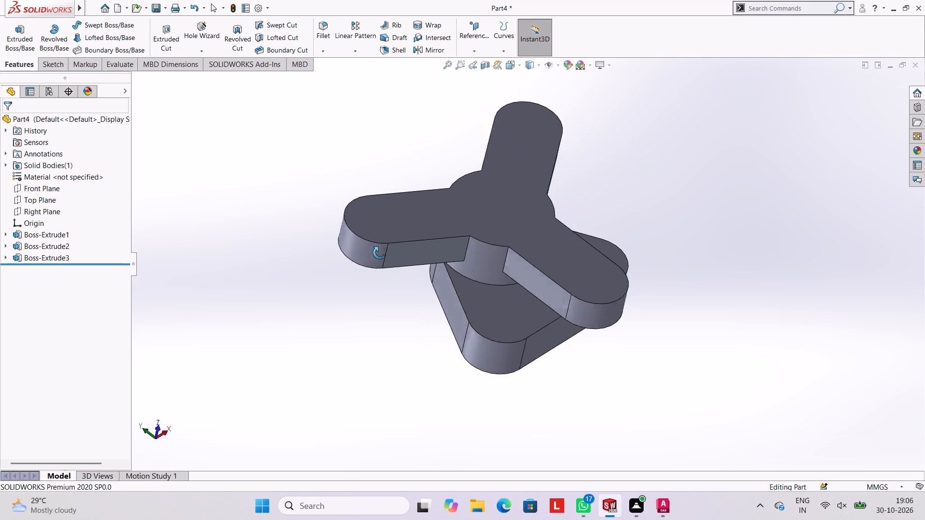
middle_drag(380, 253, 351, 290)
middle_drag(677, 281, 696, 387)
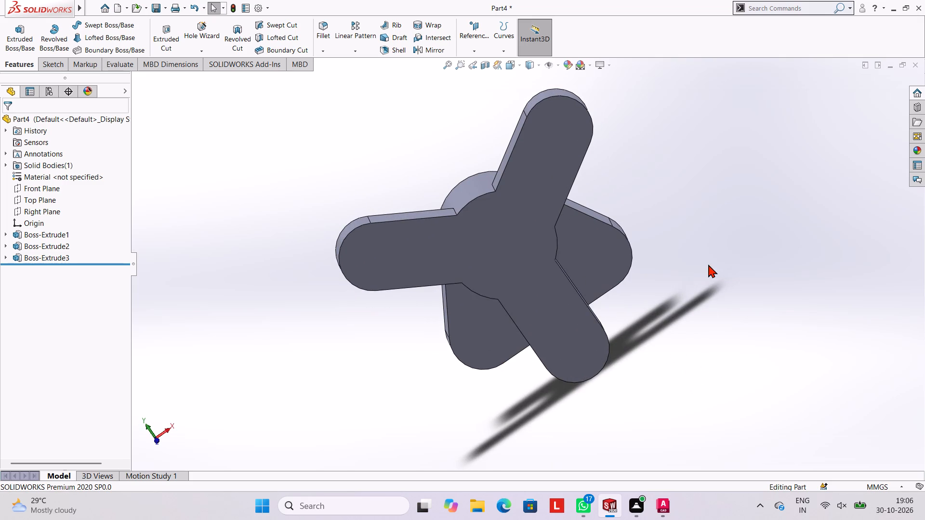
middle_drag(714, 266, 709, 235)
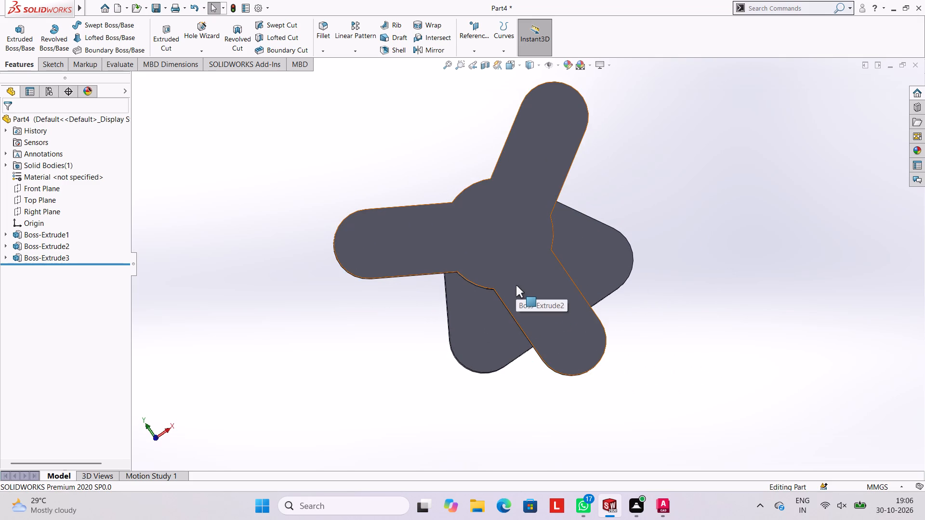
click(519, 231)
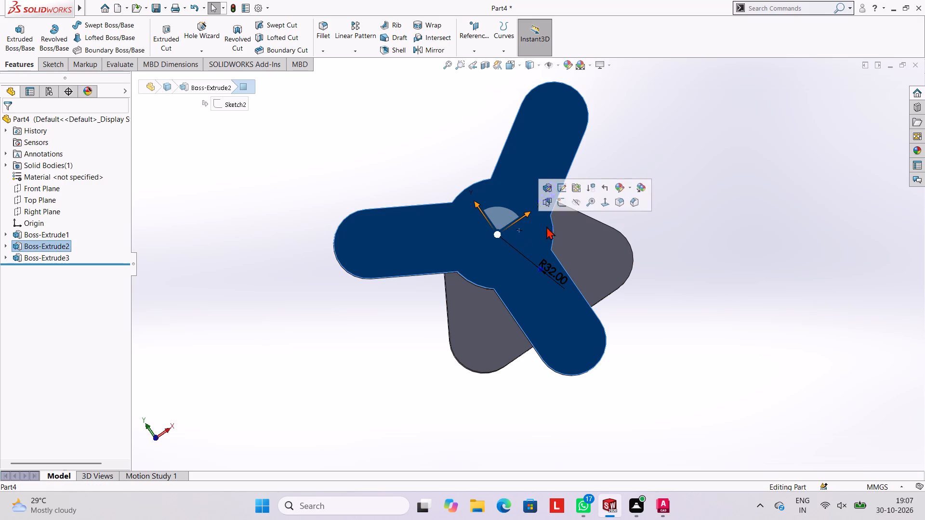
click(557, 199)
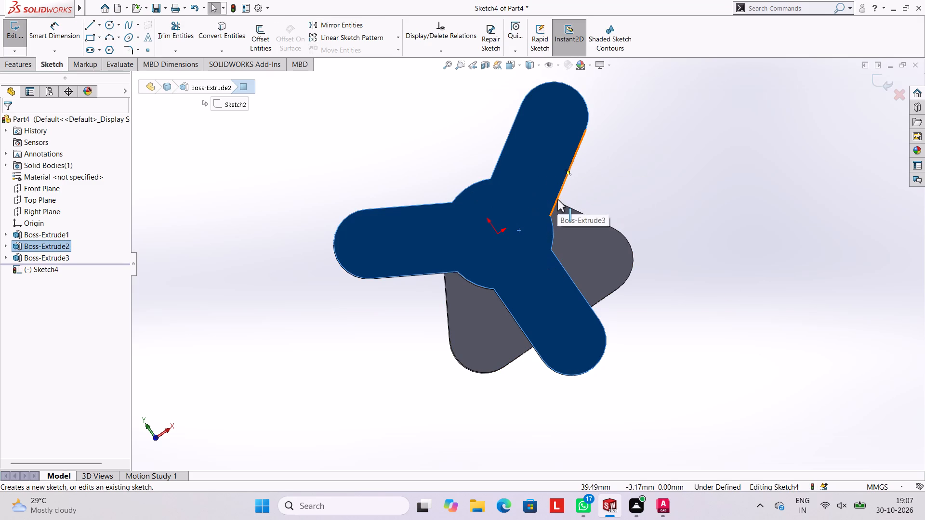
key(ctrl+8)
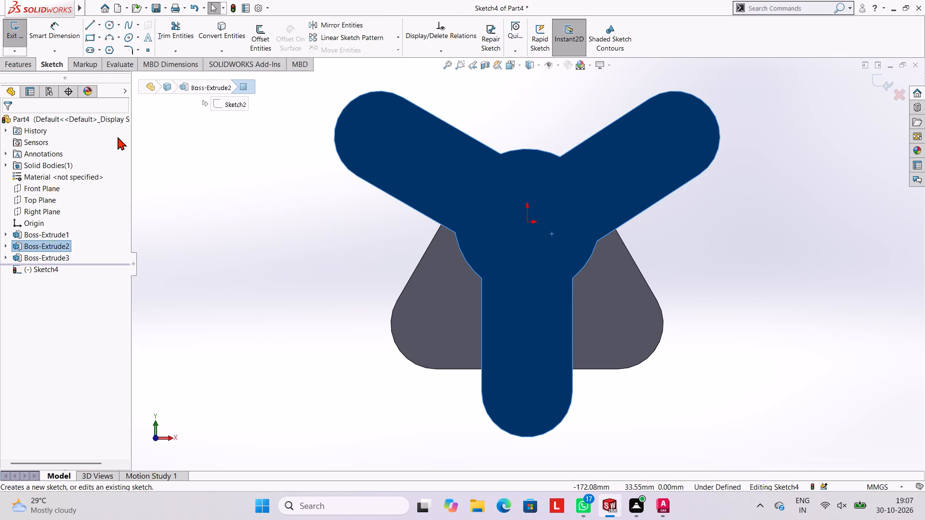
click(110, 28)
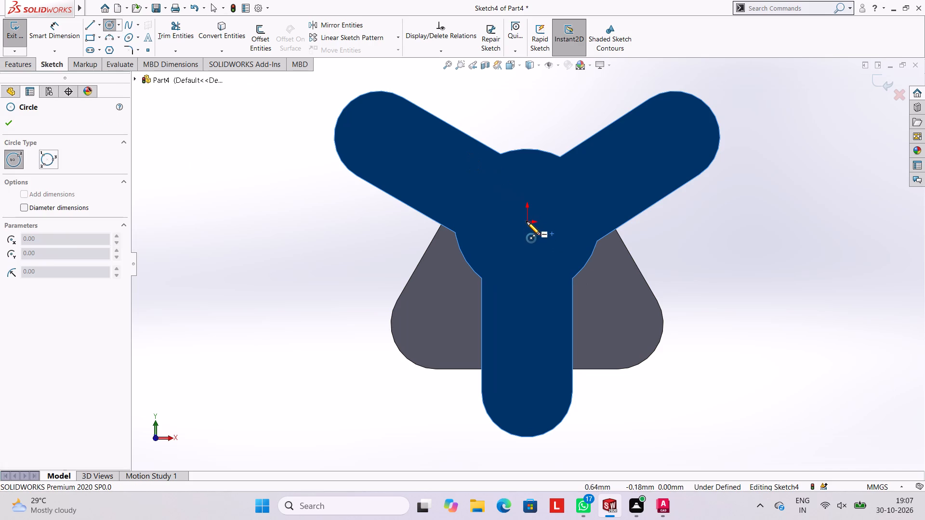
click(527, 223)
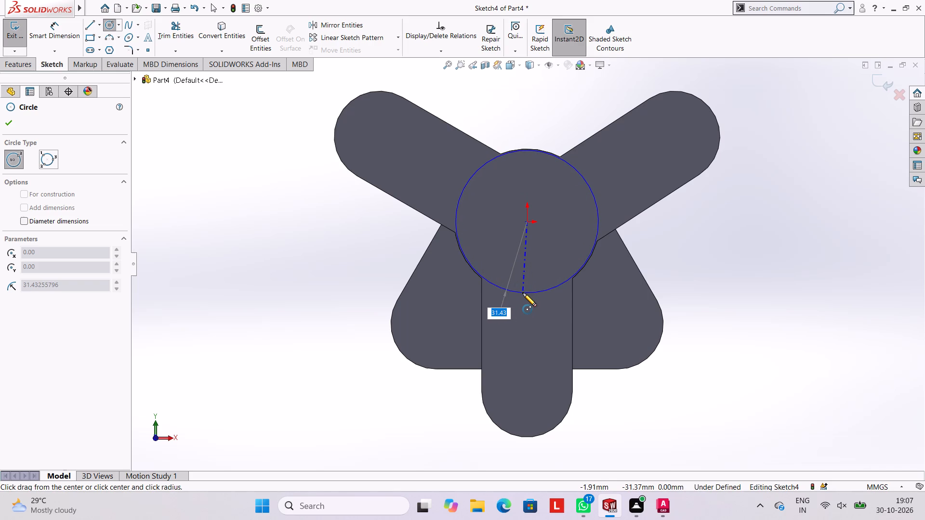
text(32)
key(Return)
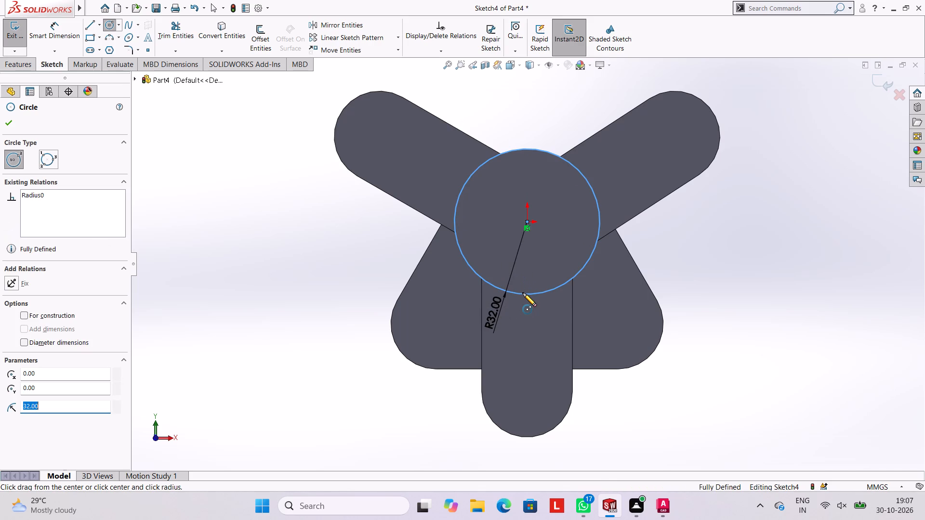
key(Escape)
key(Escape)
key(Escape)
key(Escape)
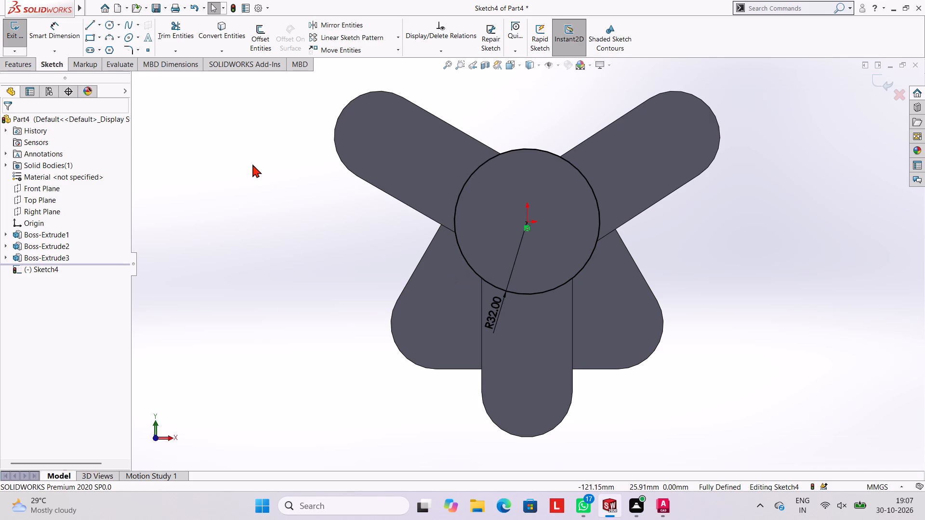
Extrude the 32 mm radius circle 4 mm outward from the top face as a raised disc.
click(26, 60)
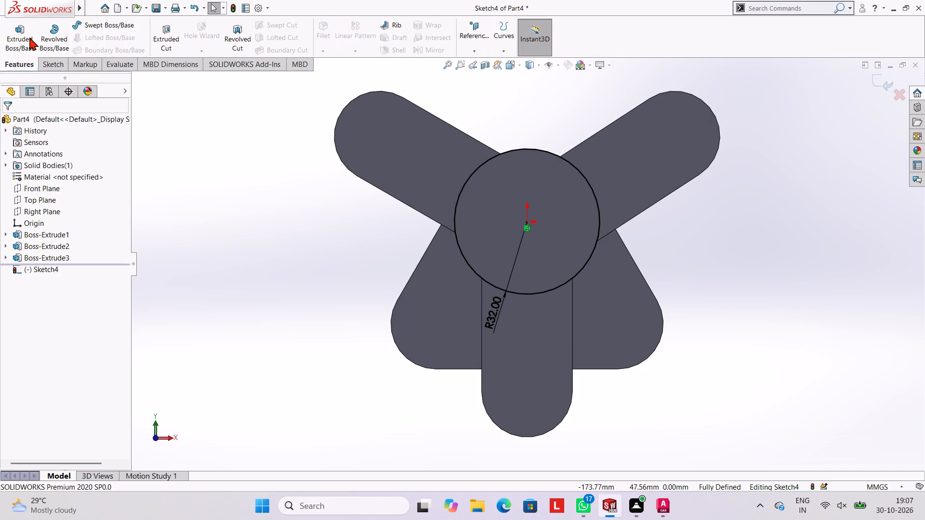
click(29, 35)
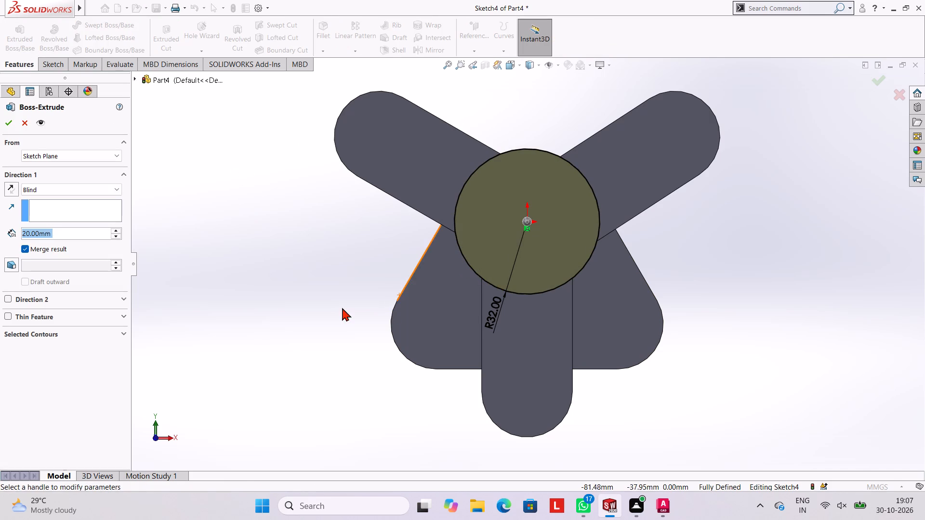
middle_drag(700, 327, 687, 257)
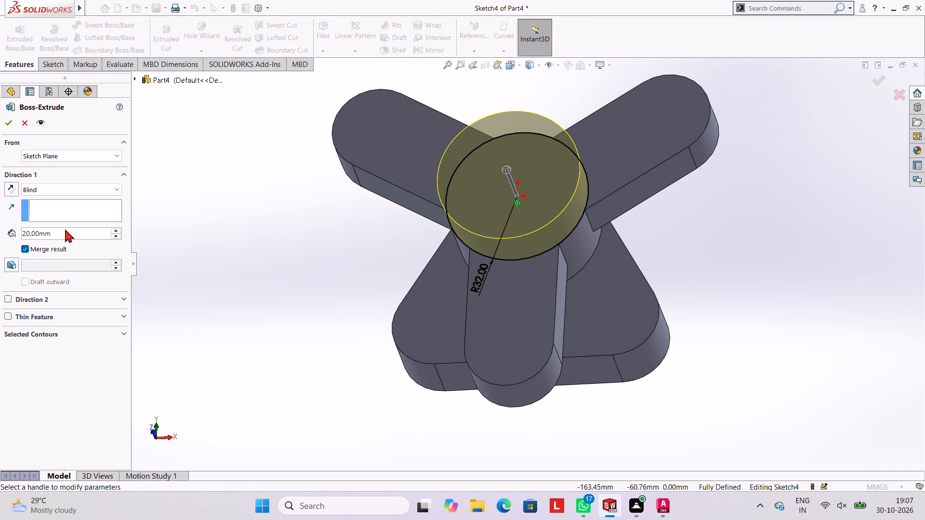
click(65, 229)
key(BackSpace)
key(BackSpace)
key(BackSpace)
key(BackSpace)
key(BackSpace)
key(BackSpace)
key(BackSpace)
key(BackSpace)
key(BackSpace)
key(BackSpace)
key(BackSpace)
key(BackSpace)
key(BackSpace)
key(BackSpace)
key(BackSpace)
key(BackSpace)
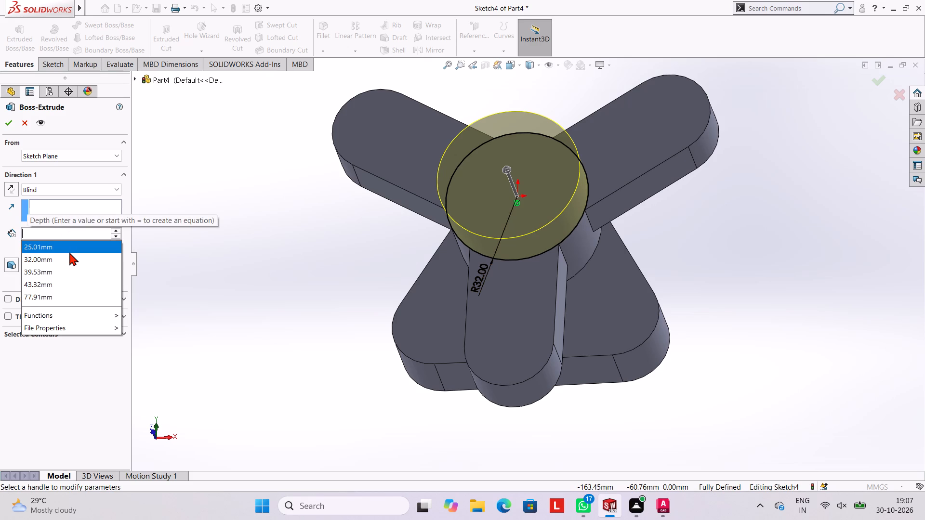
key(4)
key(Return)
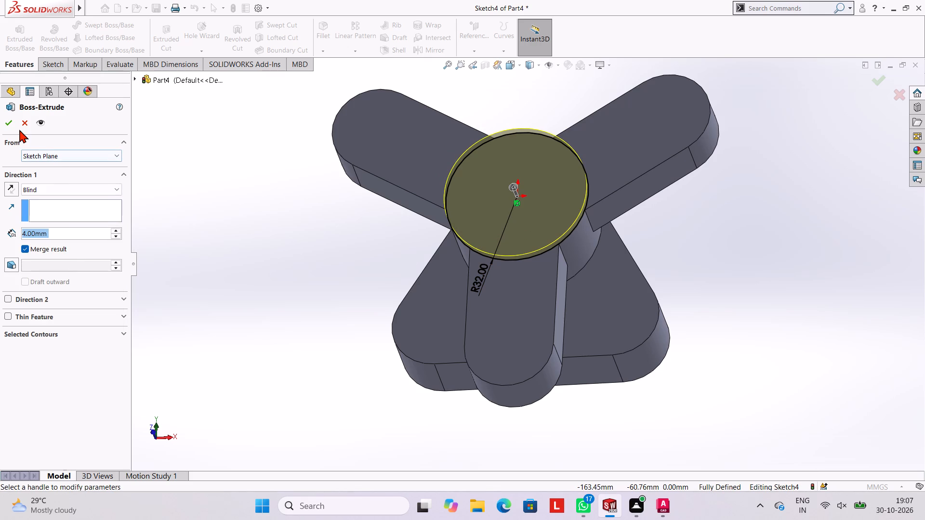
click(10, 125)
click(198, 169)
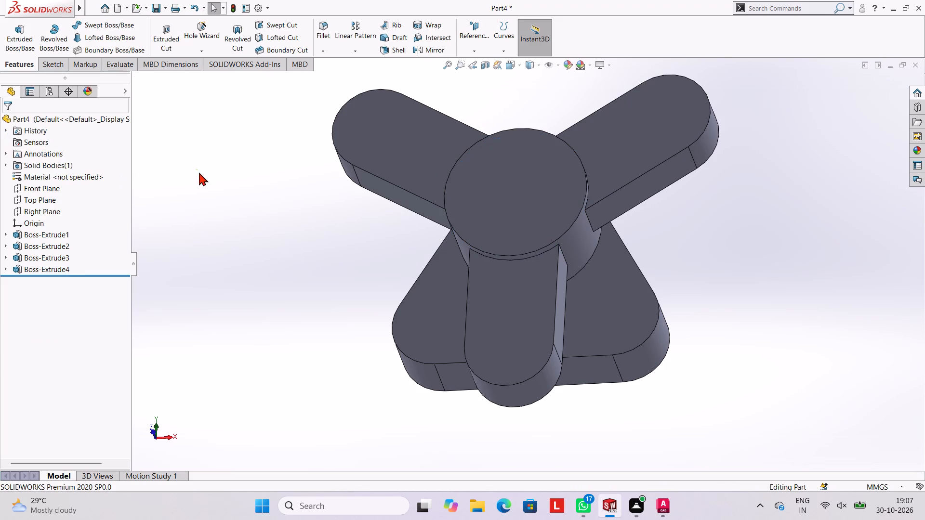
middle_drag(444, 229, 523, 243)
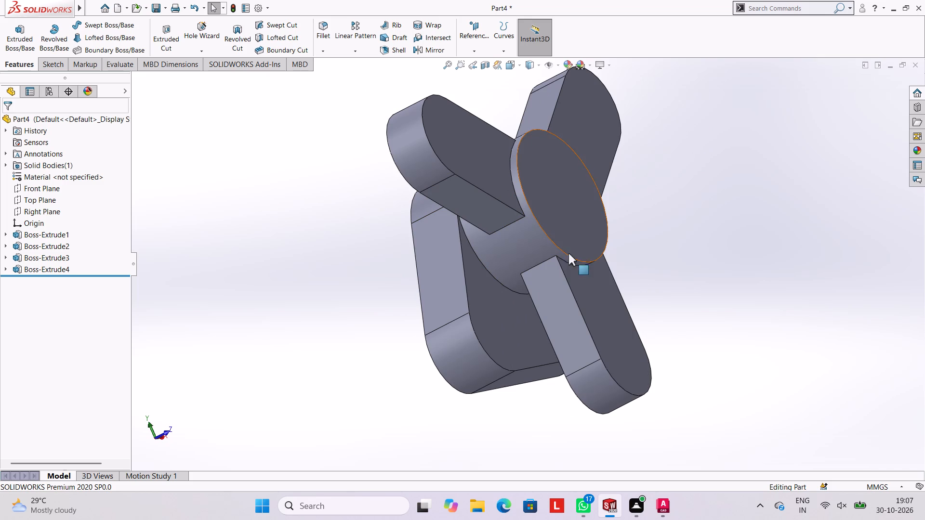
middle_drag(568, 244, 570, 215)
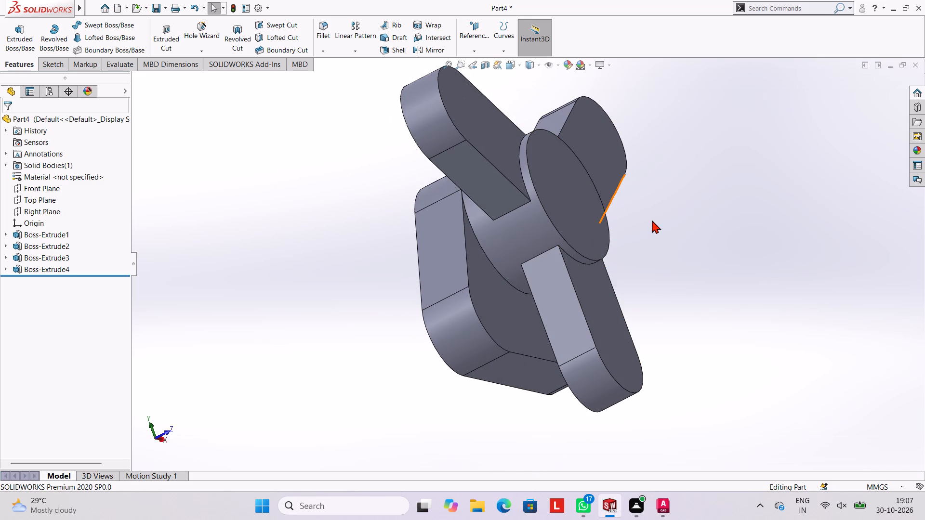
Start a sketch on the raised disc's top face and draw a circle of radius 20 mm centred on the origin.
middle_drag(700, 243, 635, 299)
scroll(607, 286, down, 1)
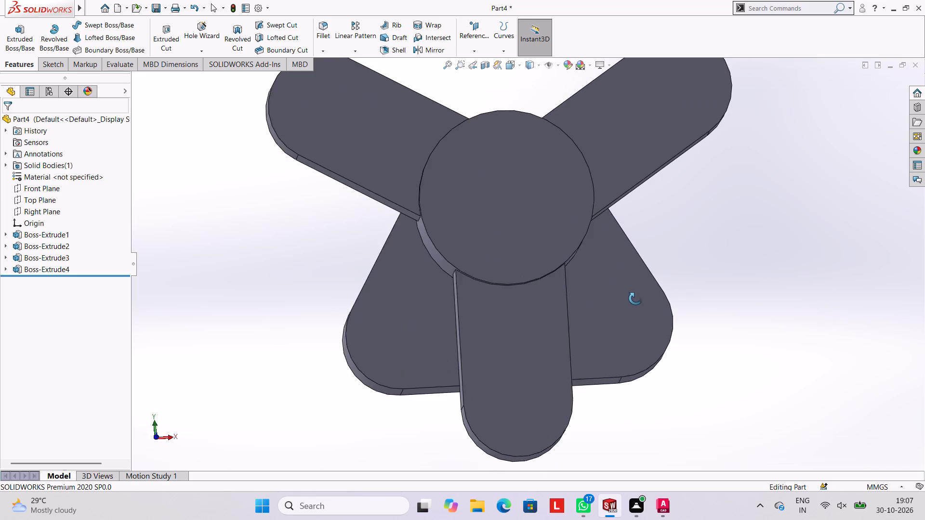
middle_drag(635, 299, 641, 301)
click(505, 199)
click(546, 175)
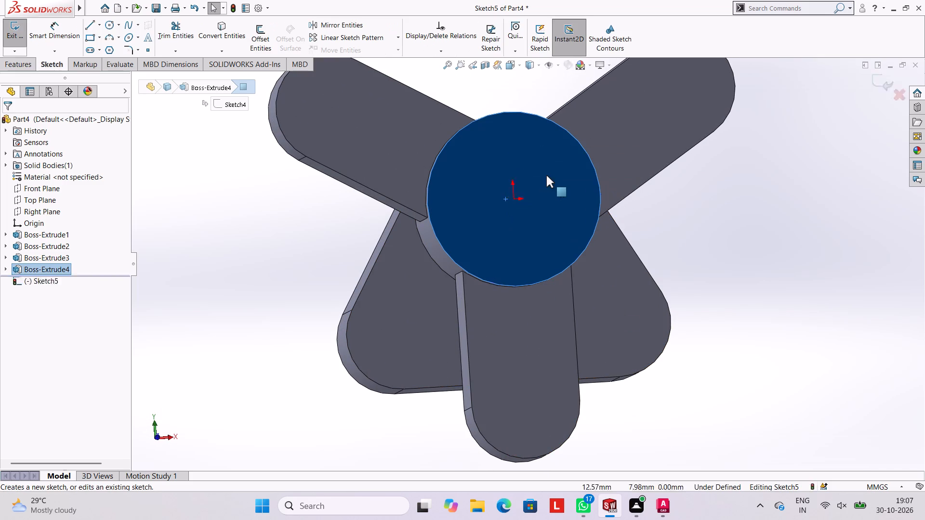
key(ctrl+8)
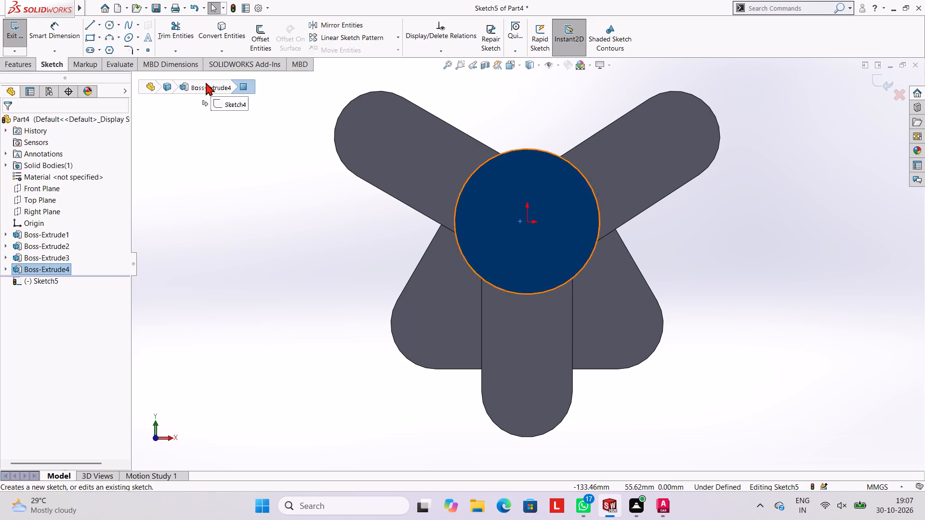
click(113, 21)
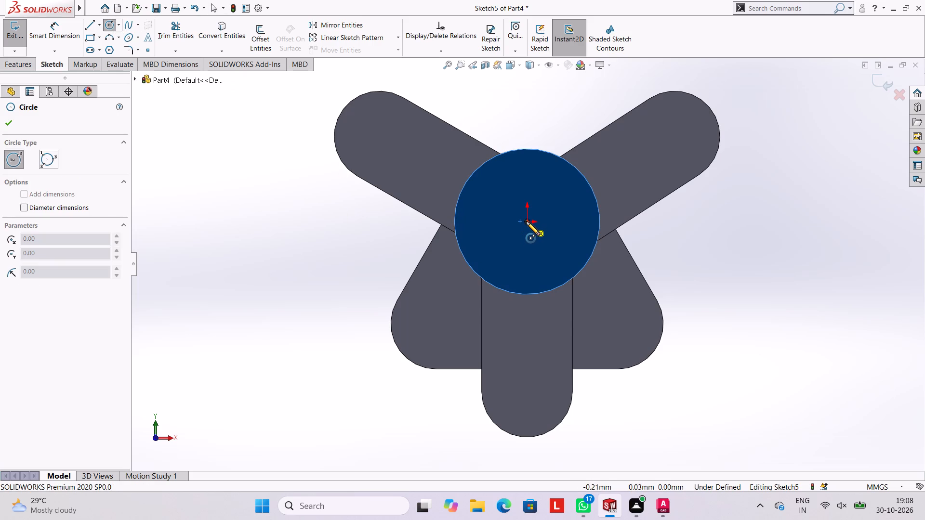
click(526, 221)
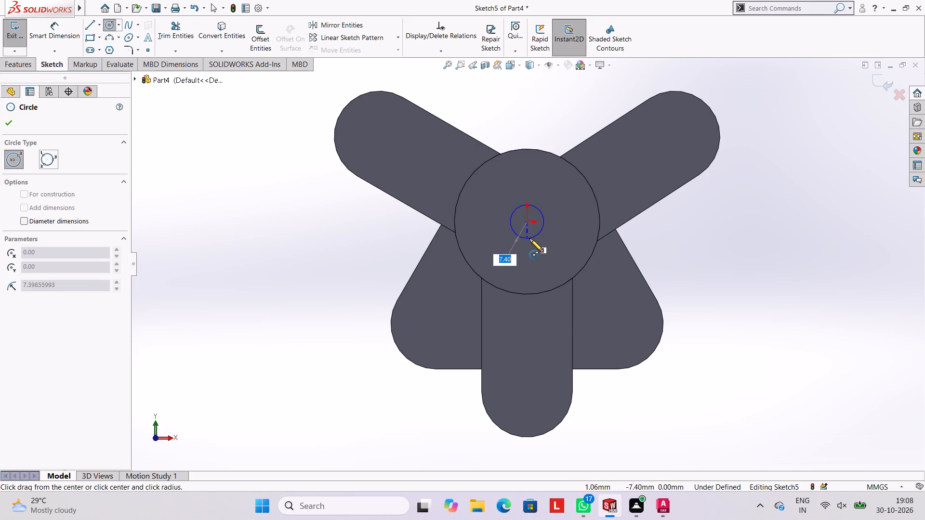
text(20)
key(Return)
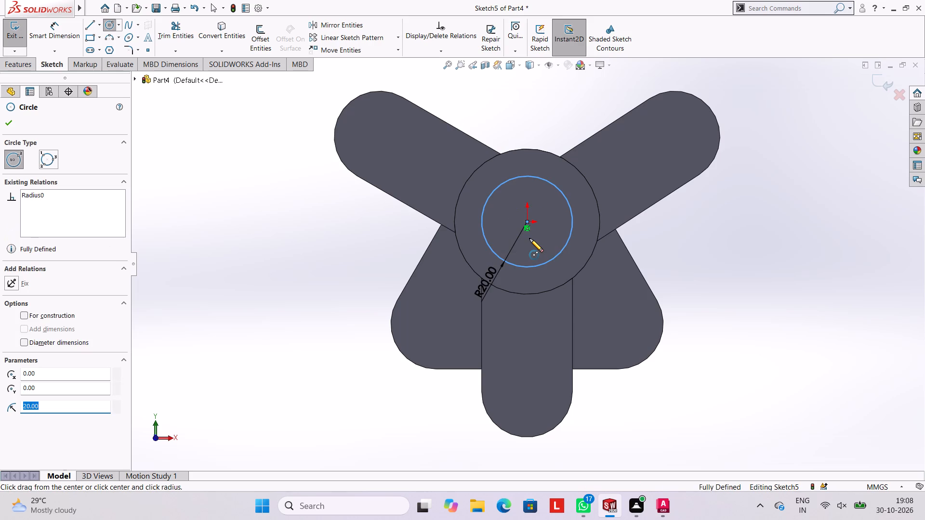
key(Escape)
key(Escape)
key(Escape)
key(Escape)
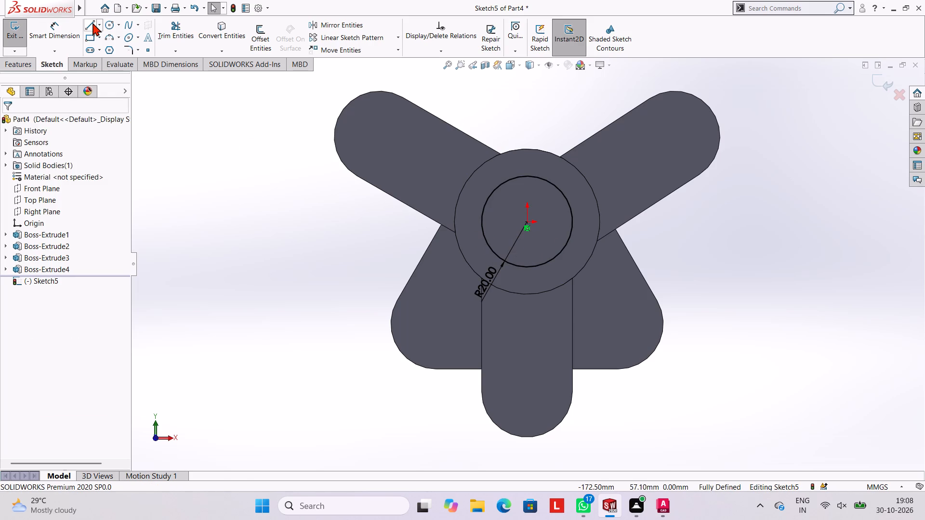
Draw a 24 mm vertical line from the origin straight down past the circle.
click(92, 23)
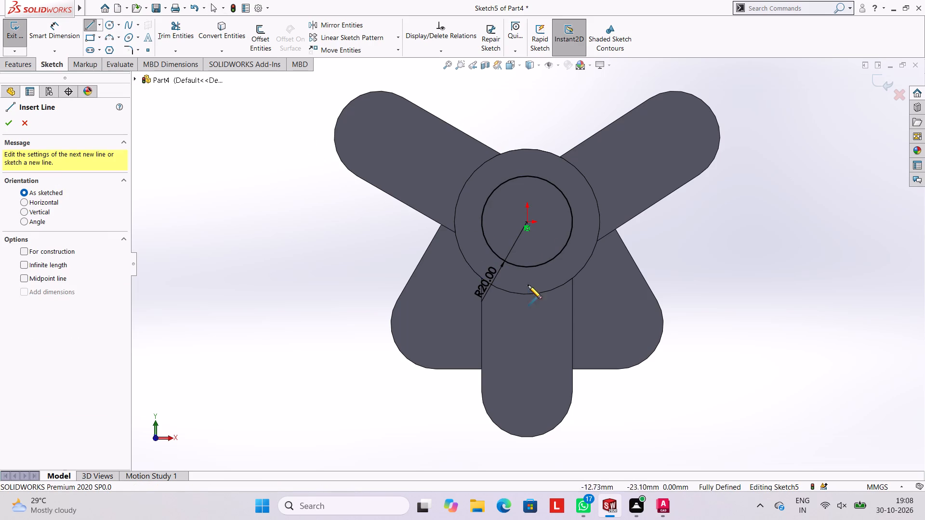
click(528, 222)
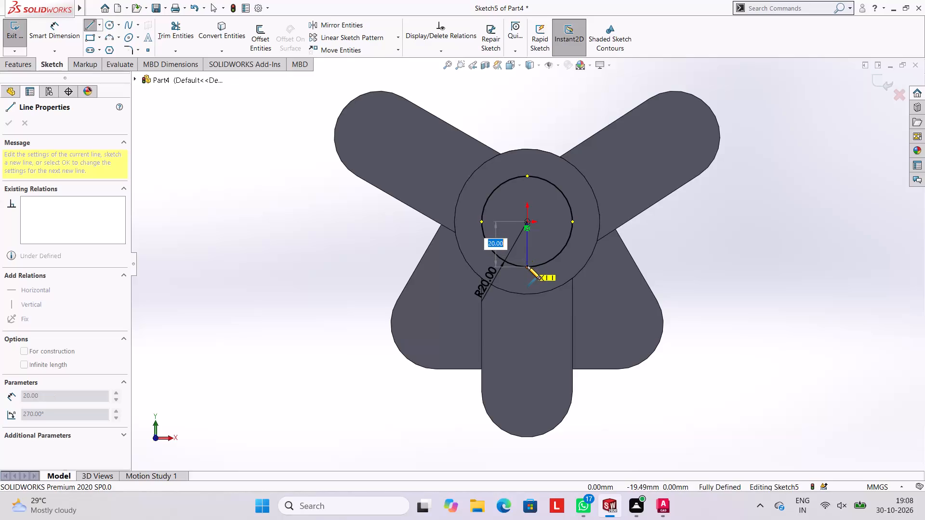
text(24)
key(Return)
key(Escape)
key(Escape)
key(Escape)
key(Escape)
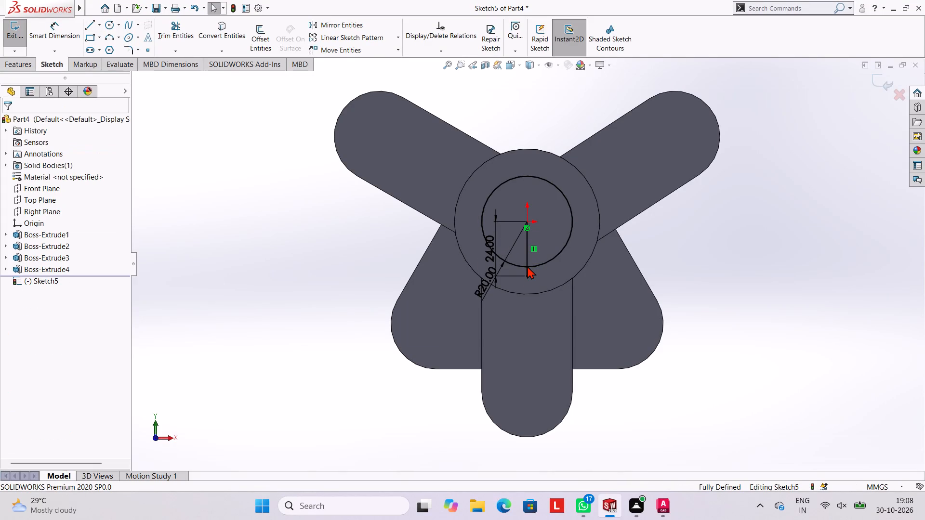
key(Escape)
Draw a 2.5 mm horizontal line to the right from the lower end of the 24 mm line.
click(90, 27)
scroll(548, 265, down, 2)
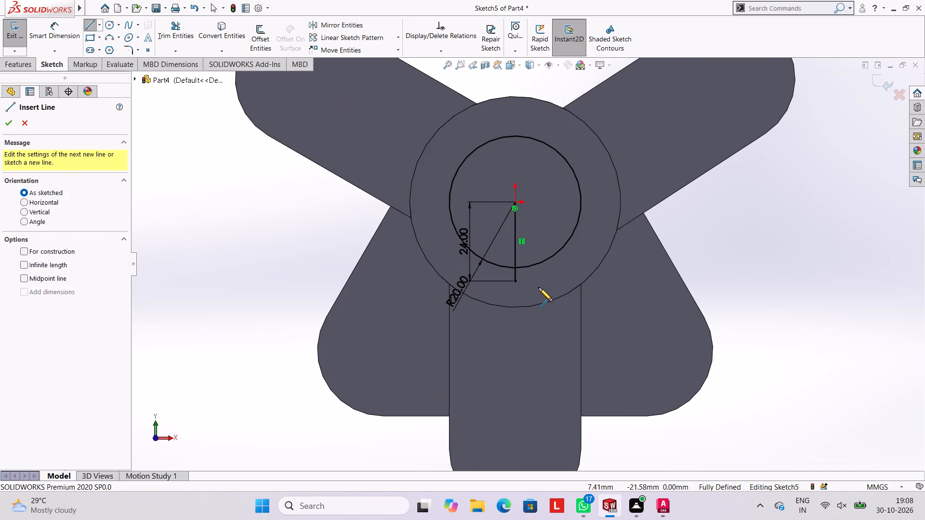
click(513, 279)
key(Escape)
click(94, 19)
click(516, 281)
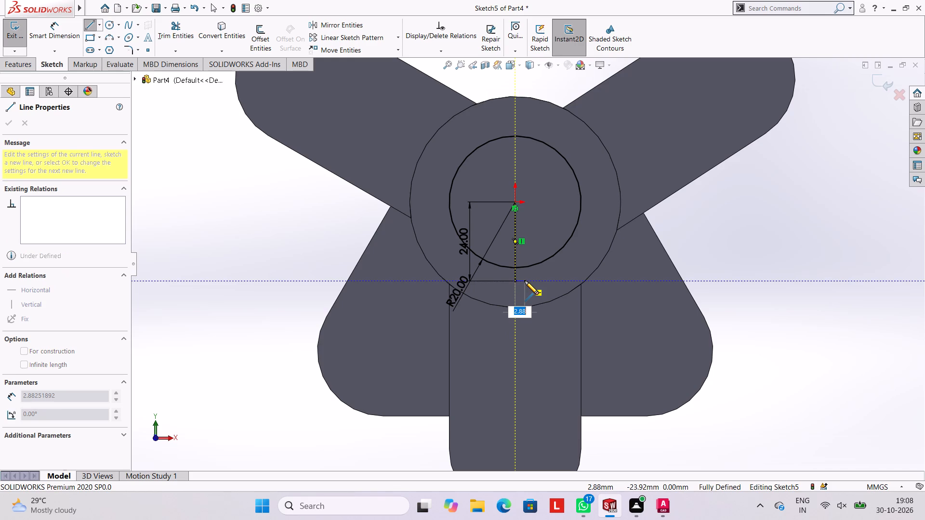
text(2.5)
key(Return)
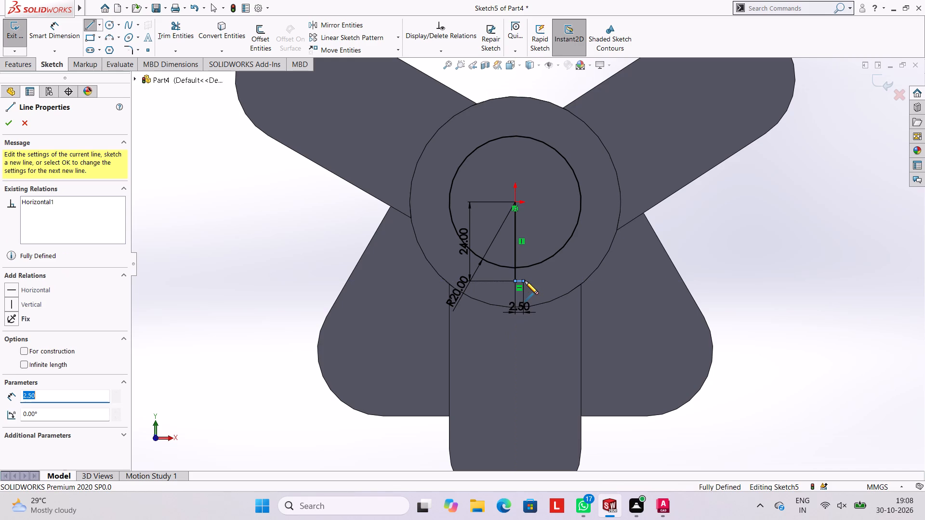
key(Escape)
key(Escape)
key(Escape)
Draw a vertical line from the right end of the 2.5 mm line up past the circle's lower edge.
click(89, 31)
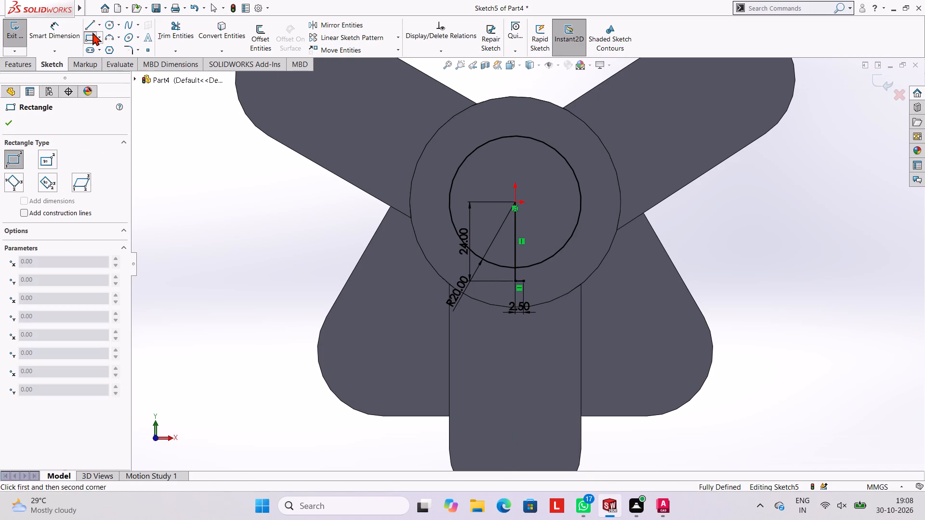
key(Escape)
click(89, 17)
key(Escape)
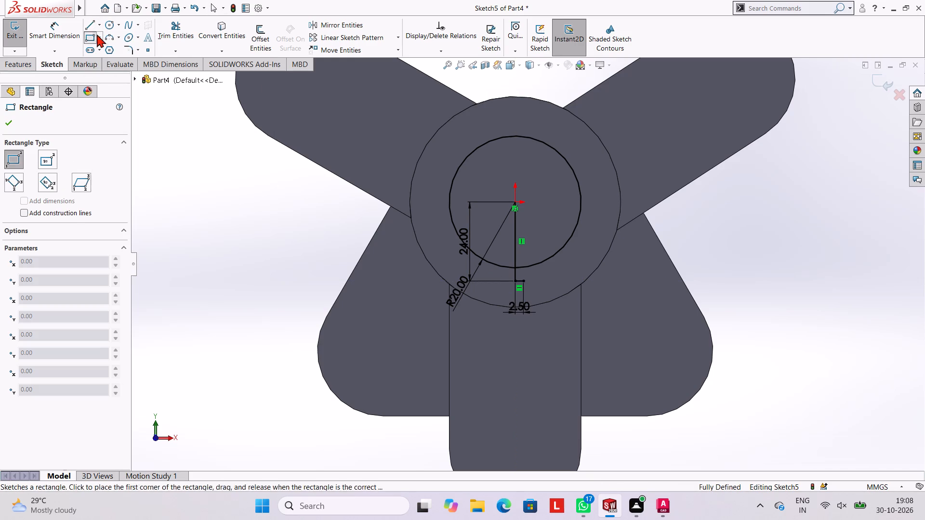
key(Escape)
key(Escape)
click(90, 26)
scroll(640, 267, down, 2)
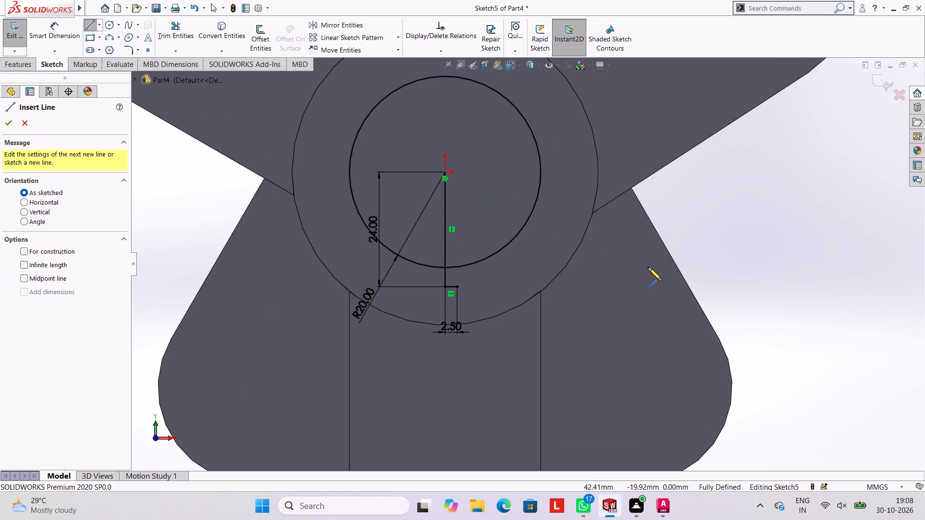
click(457, 286)
click(457, 255)
key(Escape)
key(Escape)
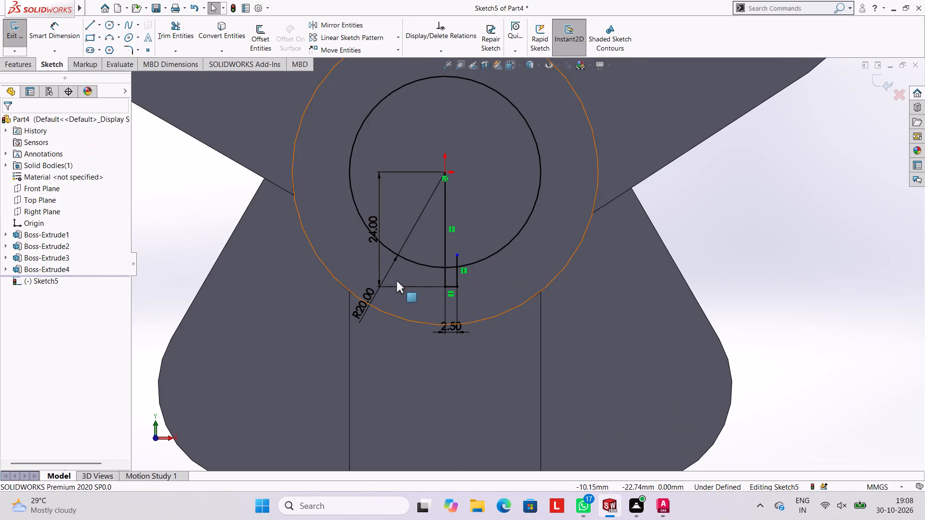
Draw a 2.5 mm horizontal line to the left from the lower end of the 24 mm line.
click(85, 23)
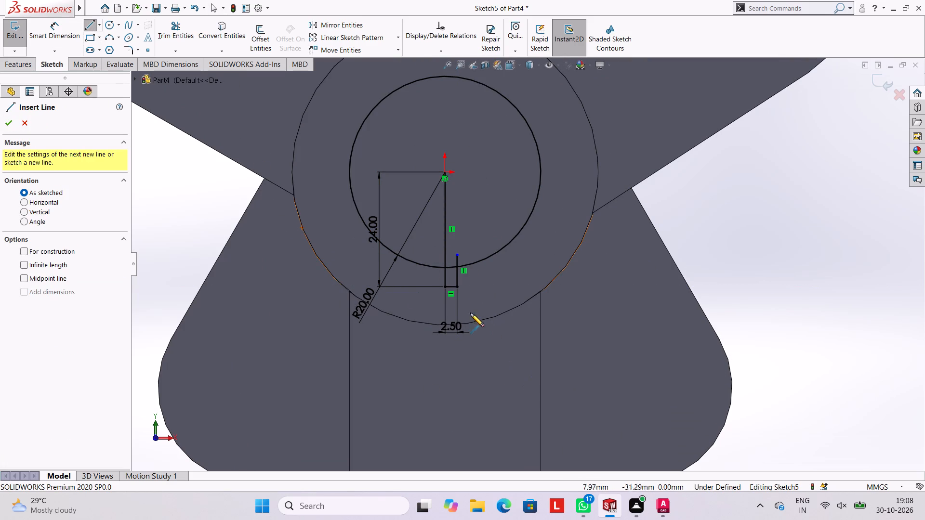
click(445, 286)
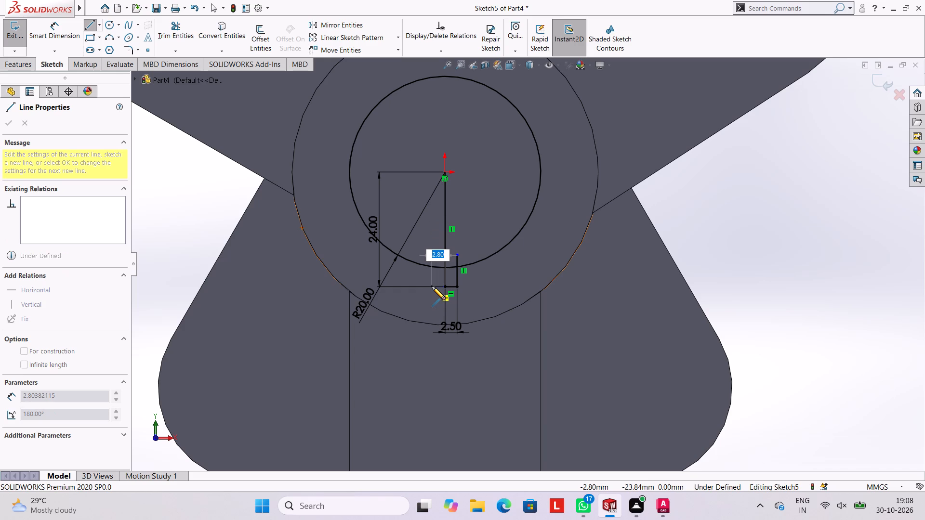
text(2.5)
key(Return)
key(Escape)
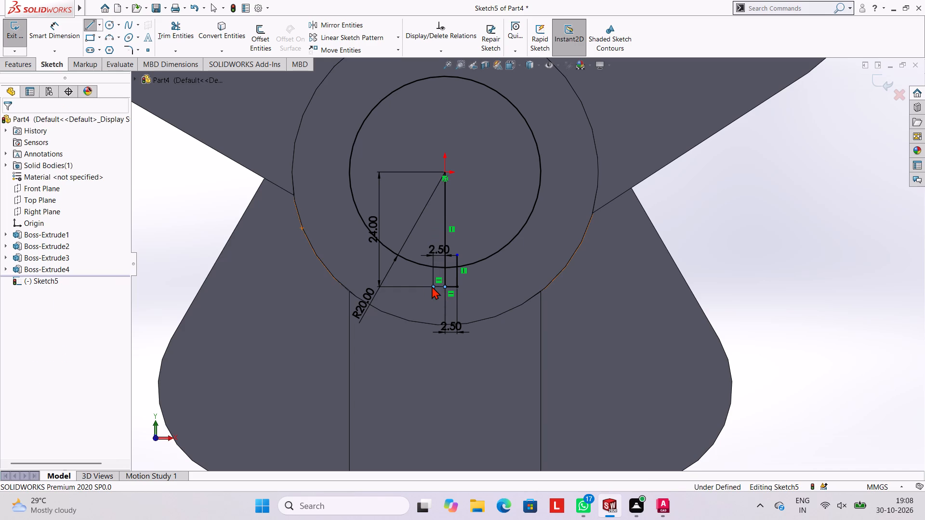
key(Escape)
key(Escape)
key(Escape)
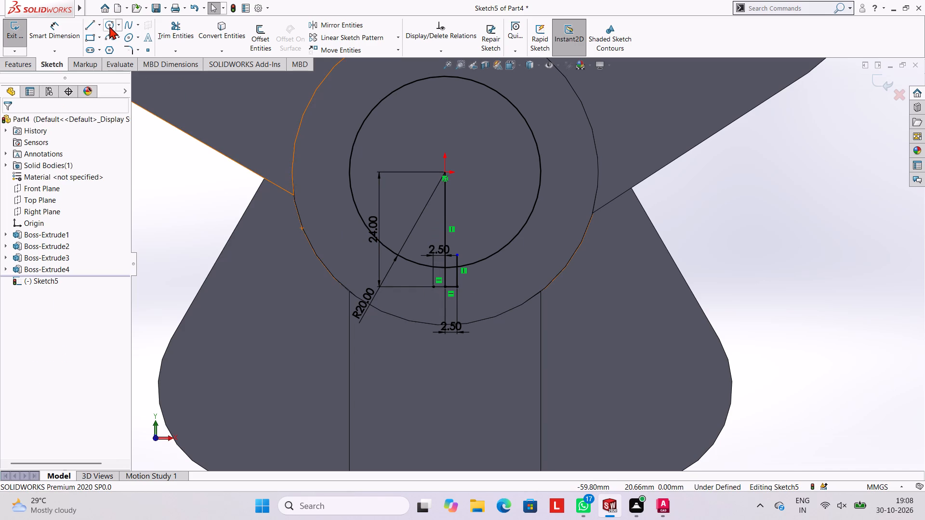
Draw a vertical line from the left 2.5 mm line's outer end up past the circle, level with the right one.
click(92, 23)
scroll(408, 247, down, 1)
scroll(479, 258, down, 2)
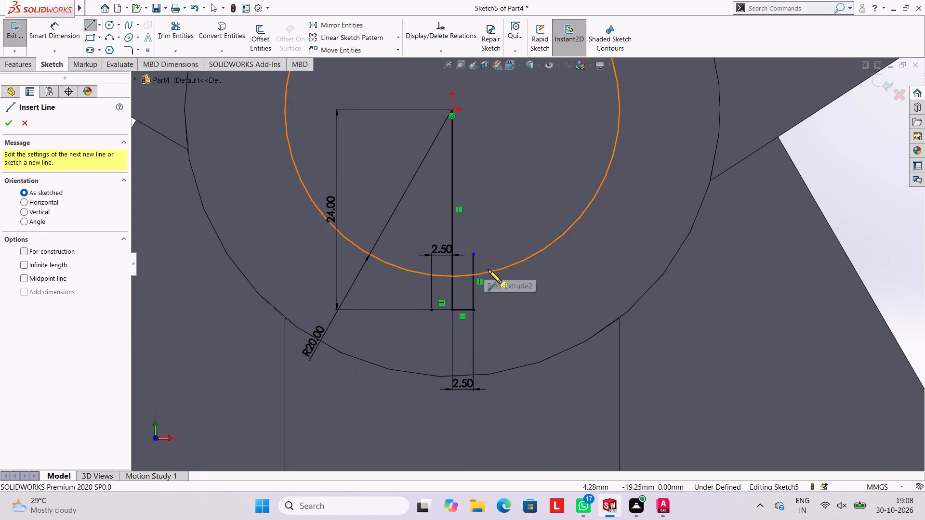
click(431, 311)
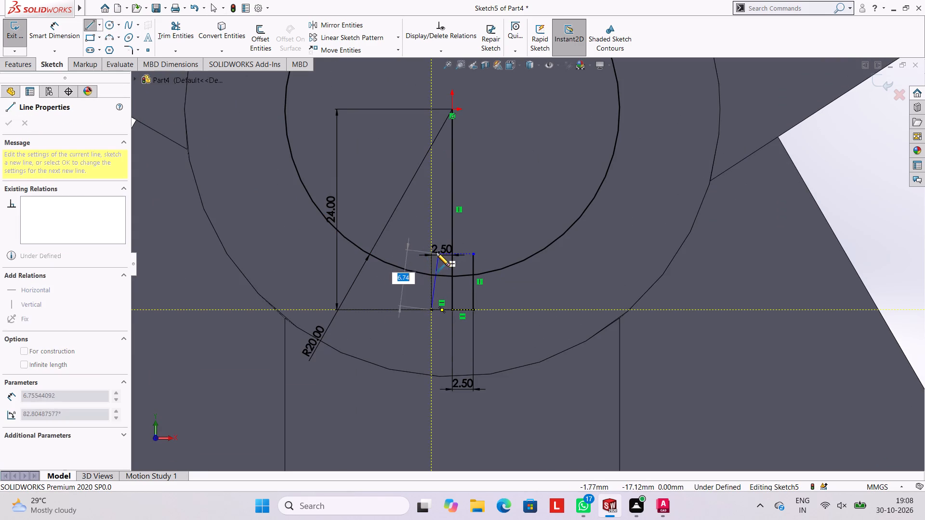
click(431, 254)
key(Escape)
key(Escape)
key(Escape)
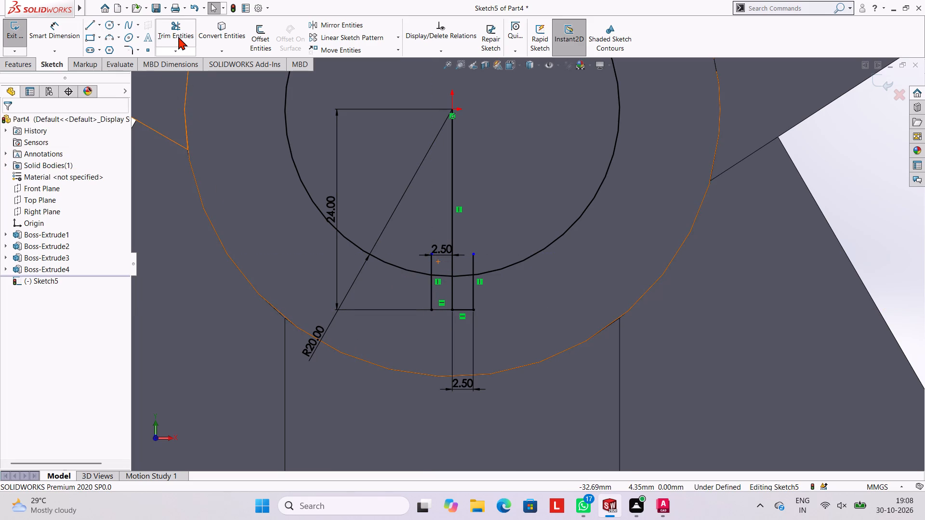
Trim the side lines inside the circle, the arc between them and the vertical centre line to form an open keyway notch.
click(178, 37)
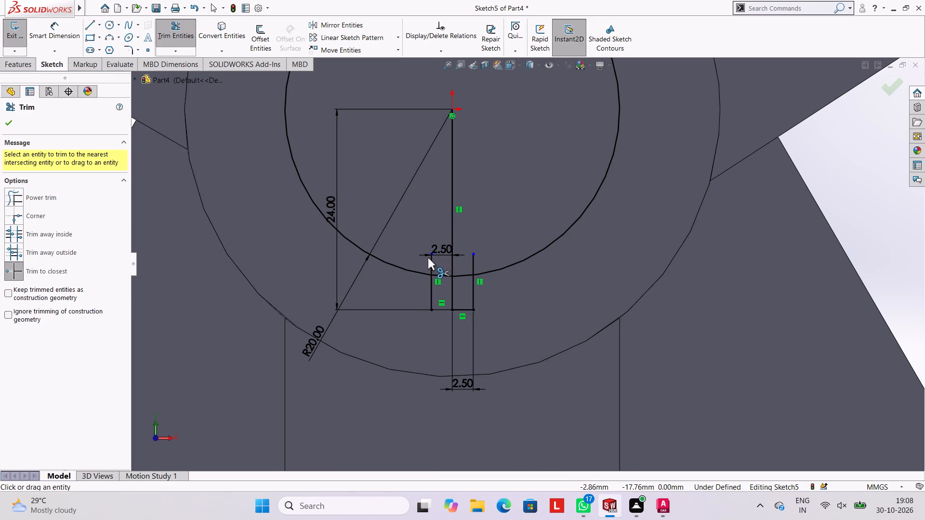
click(428, 258)
click(429, 260)
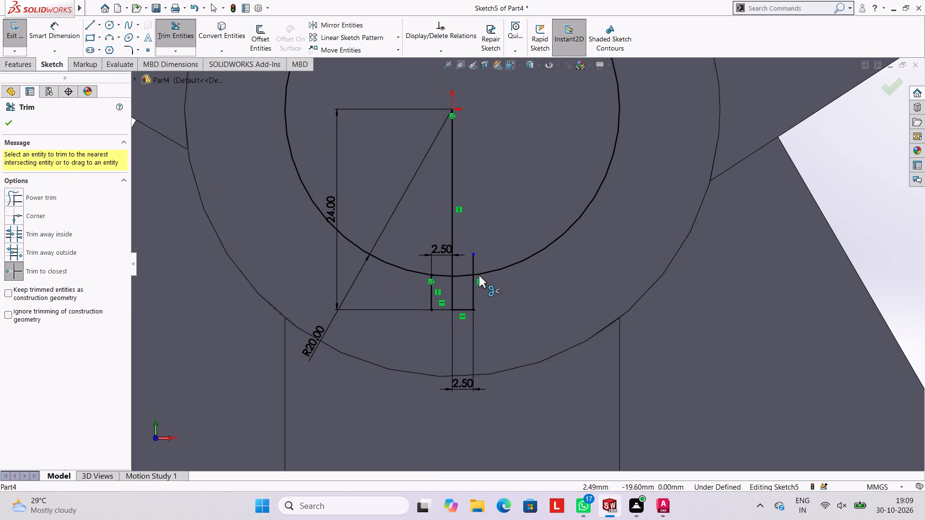
click(474, 264)
click(462, 278)
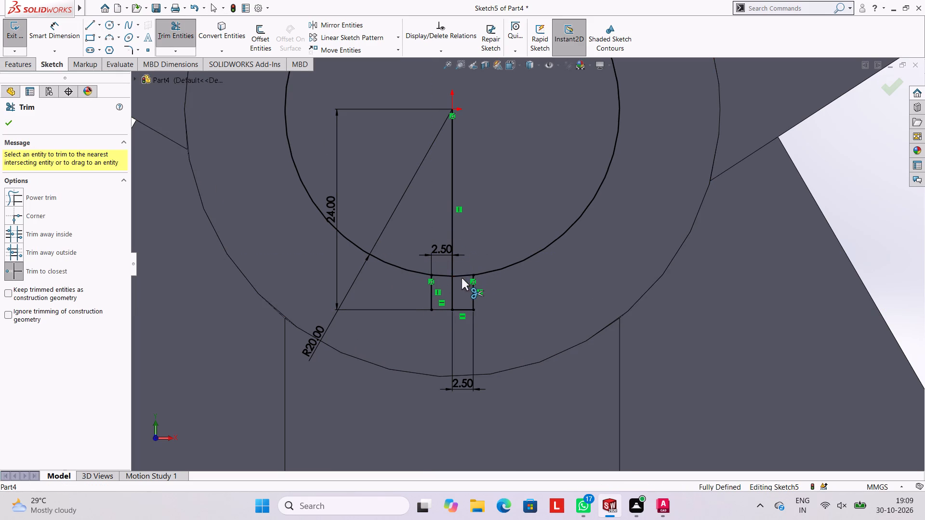
click(442, 277)
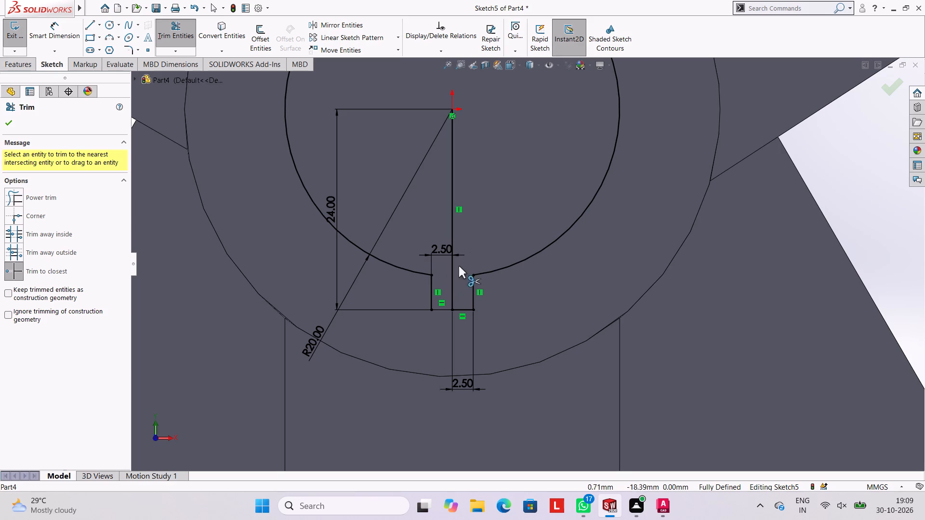
click(453, 234)
key(Escape)
key(Escape)
key(Escape)
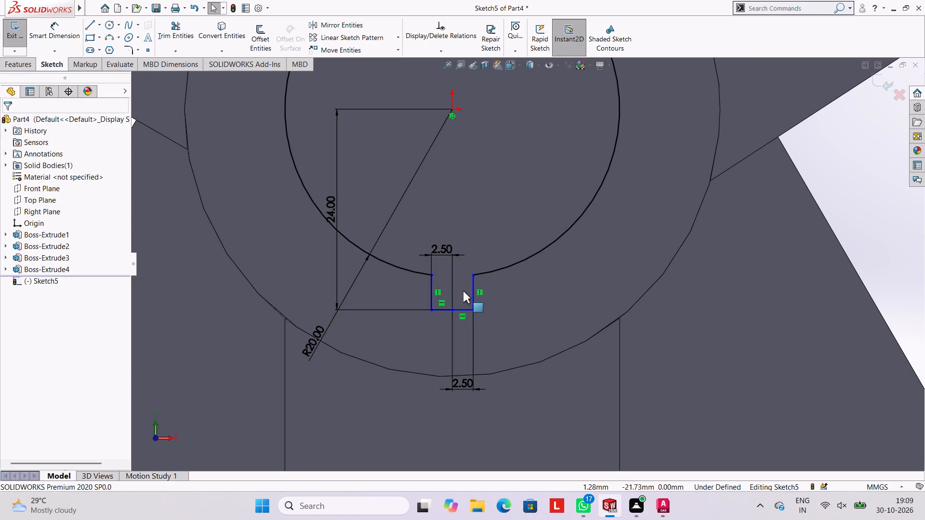
key(Escape)
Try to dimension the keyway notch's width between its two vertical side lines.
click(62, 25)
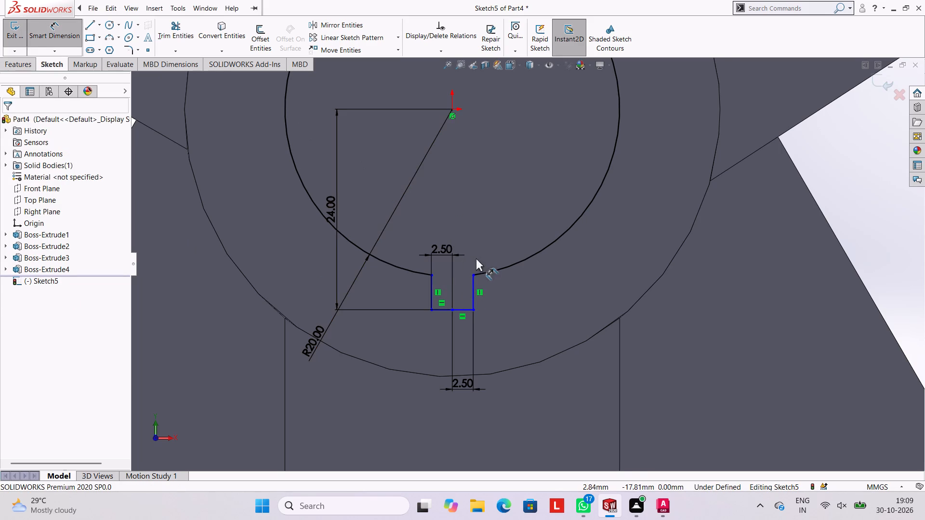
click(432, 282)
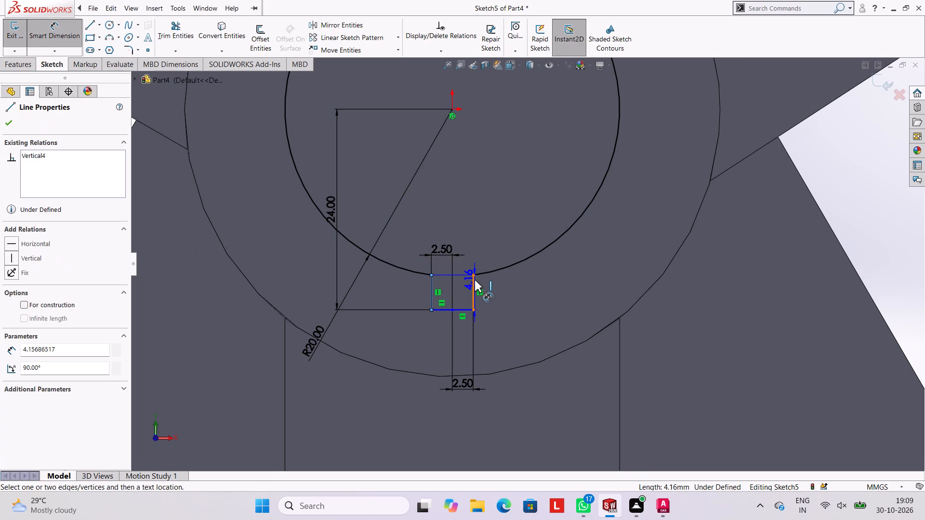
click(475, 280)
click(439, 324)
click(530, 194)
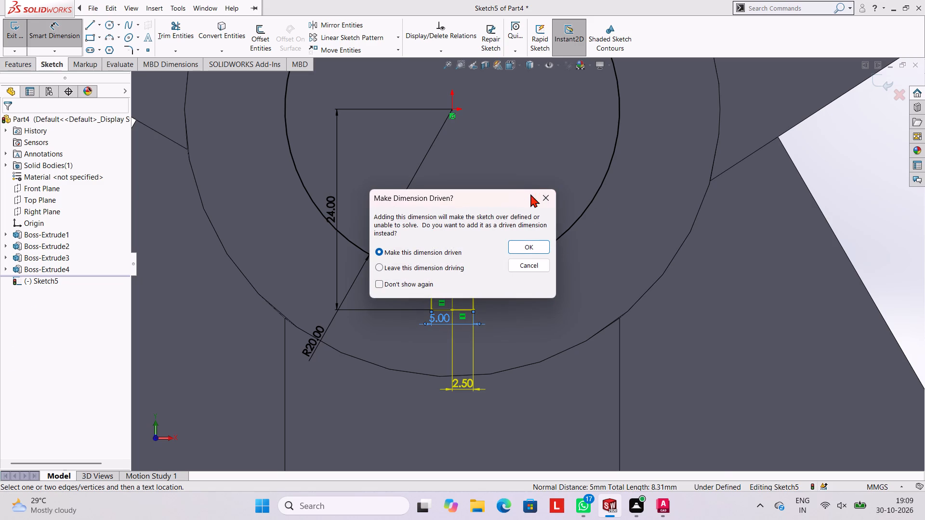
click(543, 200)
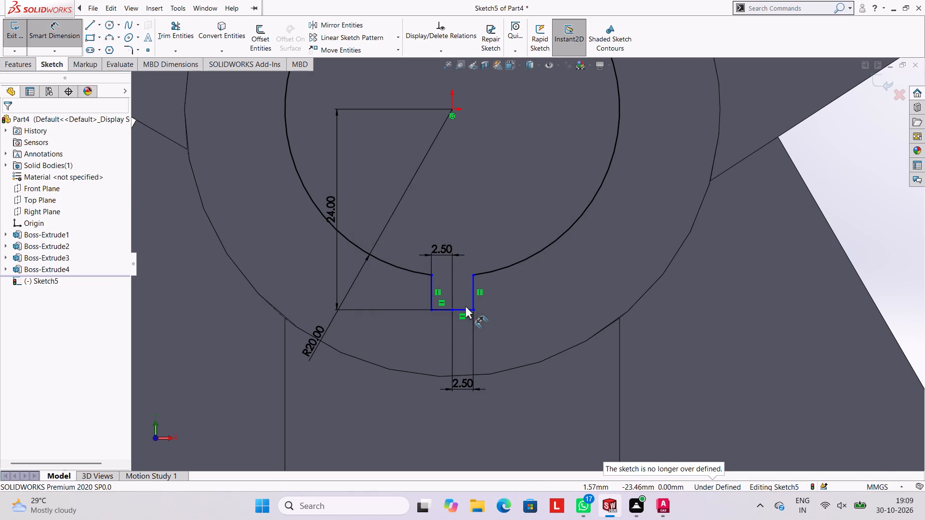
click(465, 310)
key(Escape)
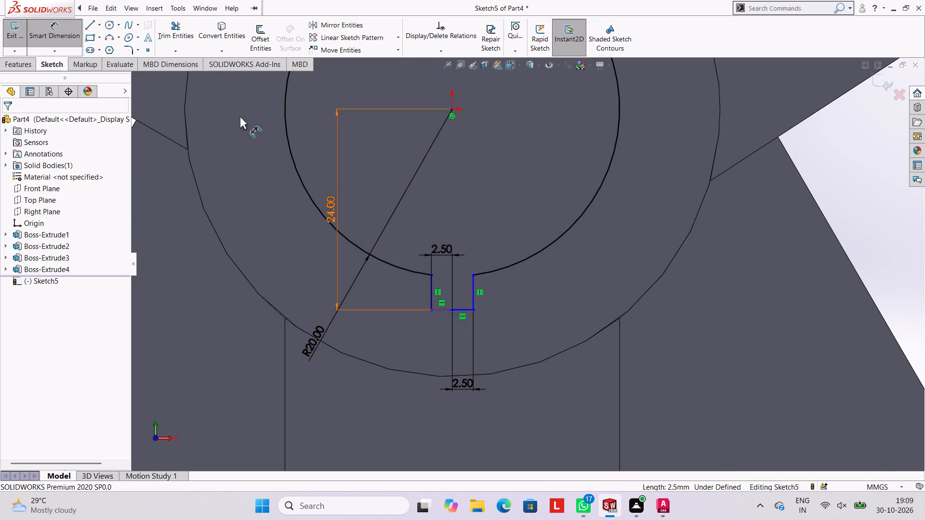
Trim away both 2.5 mm horizontal lines that form the bottom of the keyway notch.
click(176, 27)
scroll(494, 257, down, 5)
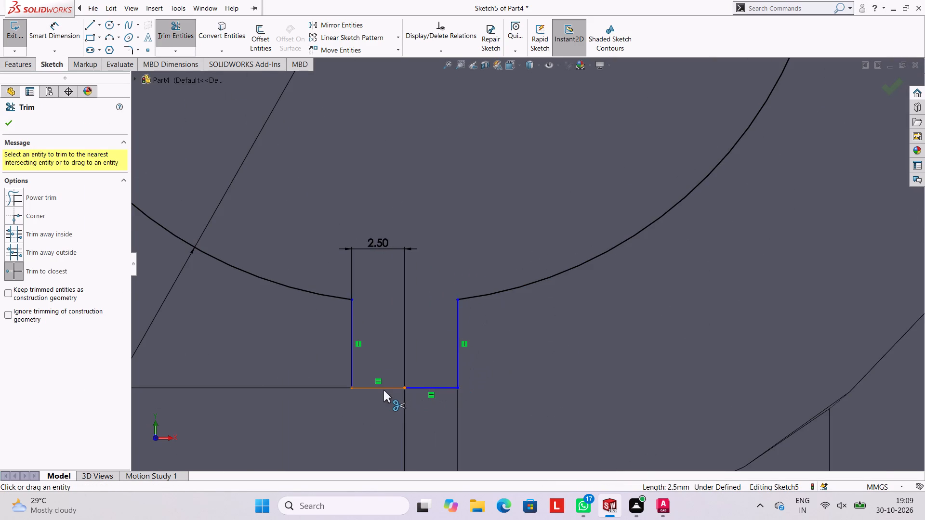
click(383, 390)
click(417, 386)
scroll(454, 390, up, 2)
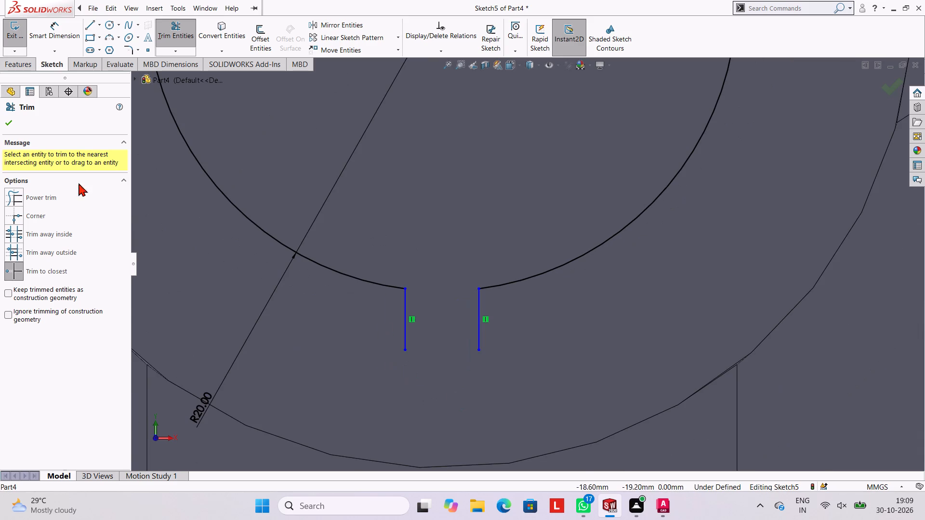
Draw one horizontal line about 5 mm long joining the lower ends of the notch's two side lines.
click(91, 23)
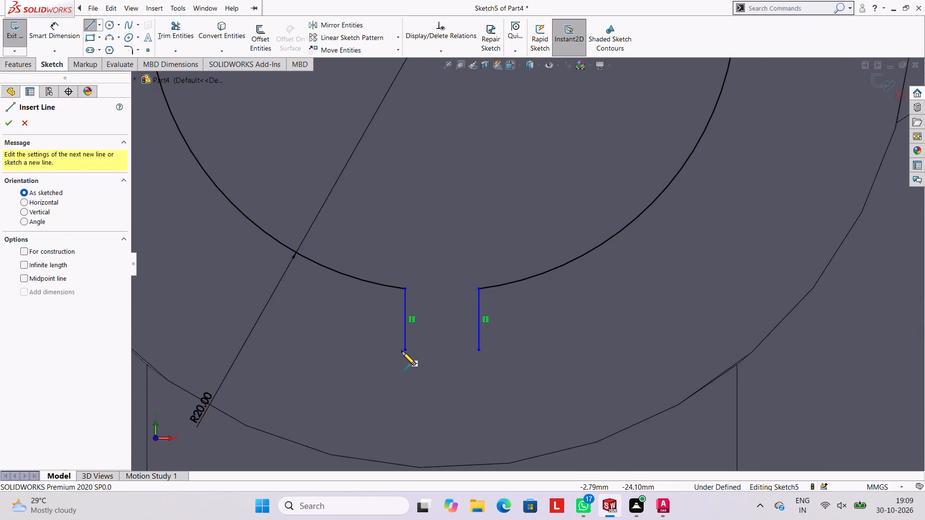
click(404, 351)
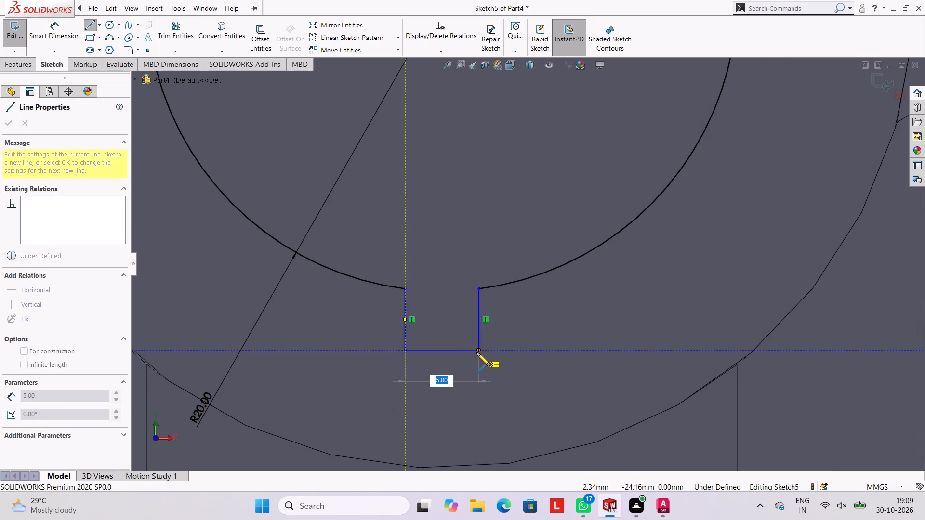
click(478, 352)
key(Escape)
key(Escape)
key(Escape)
key(Escape)
Dimension the length of the notch's bottom line, placing the dimension below it.
click(66, 35)
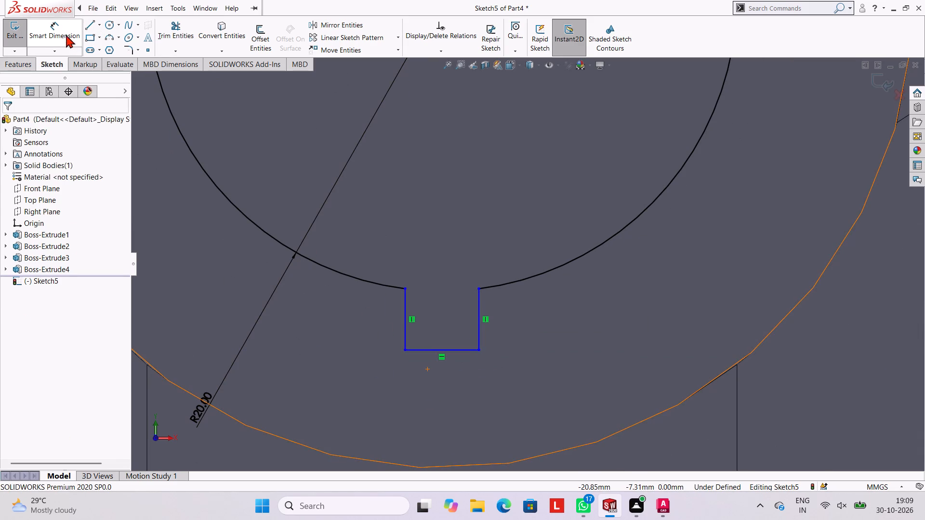
click(467, 350)
click(463, 390)
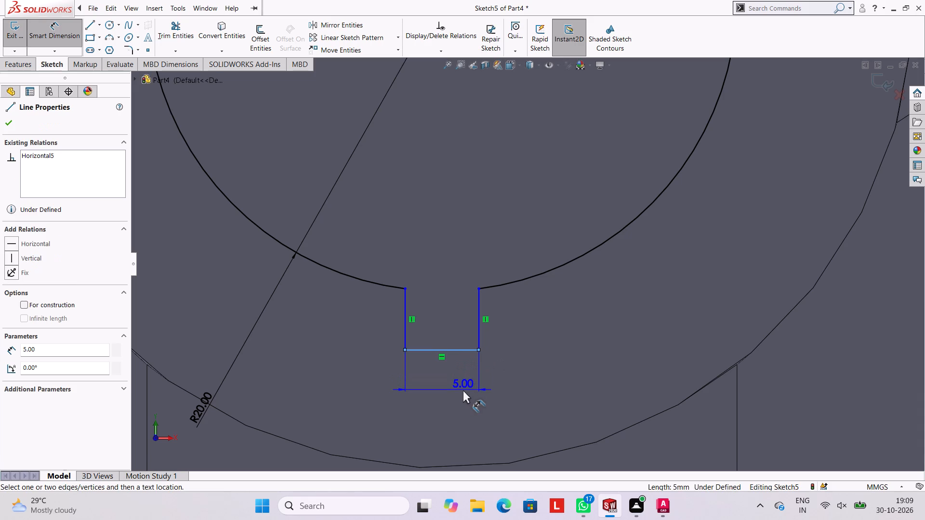
click(420, 369)
click(527, 372)
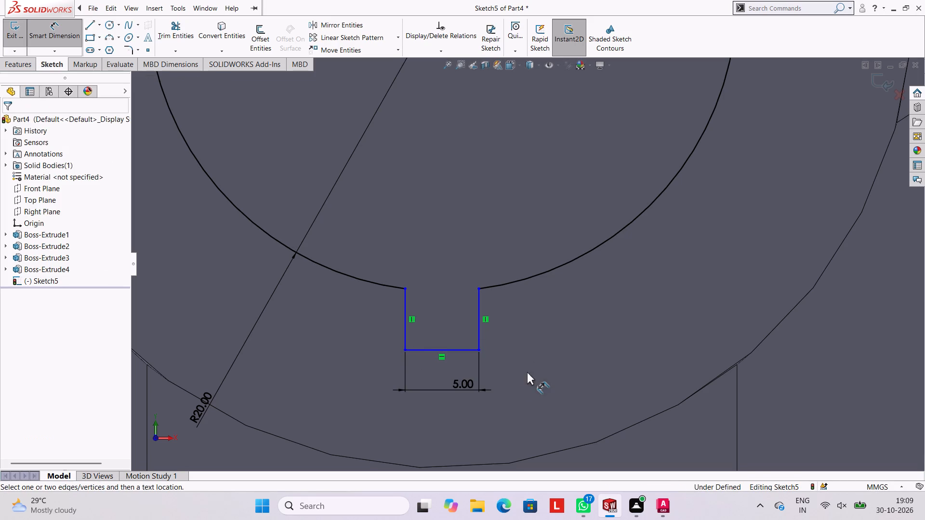
Dimension the notch's depth between the upper and lower ends of its right side line.
click(477, 288)
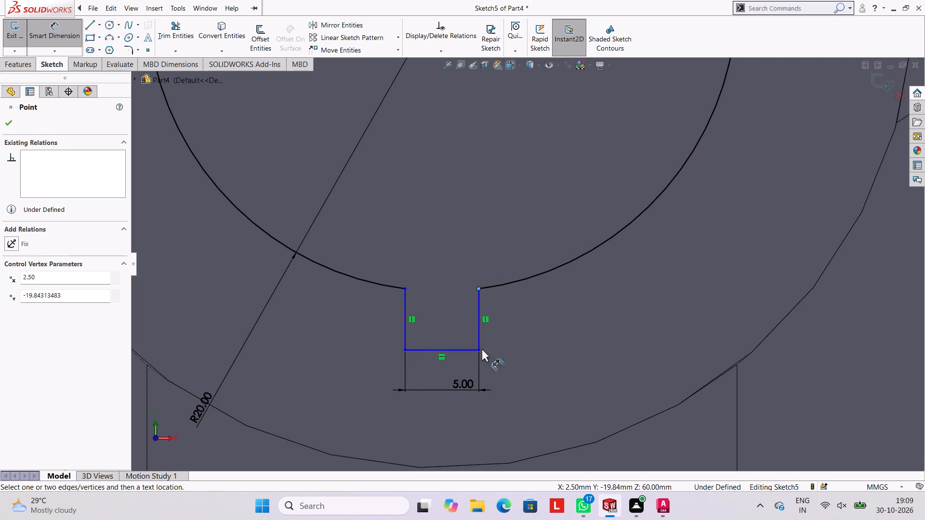
click(479, 349)
click(583, 313)
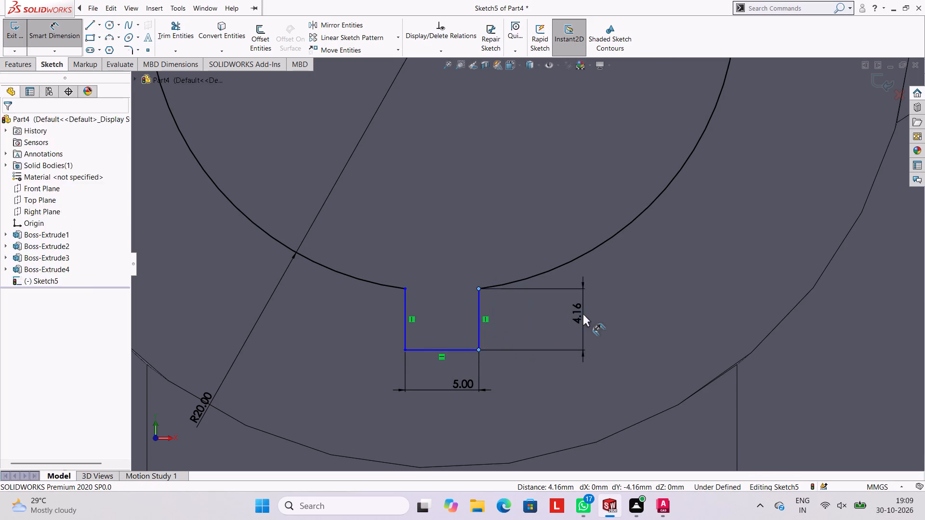
click(542, 300)
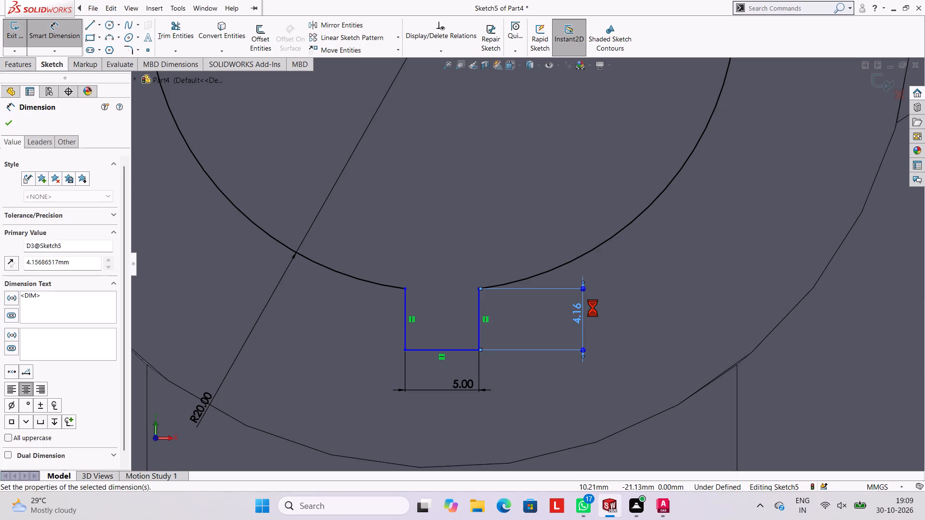
click(593, 308)
Dimension the vertical distance from the circle's centre to the notch's bottom line.
scroll(503, 304, up, 3)
scroll(481, 248, up, 3)
scroll(487, 249, down, 3)
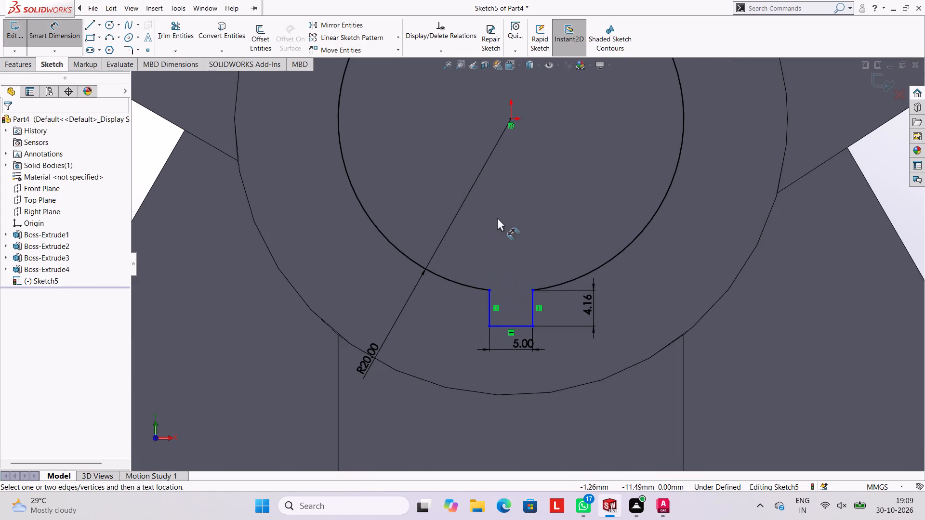
click(511, 118)
click(524, 325)
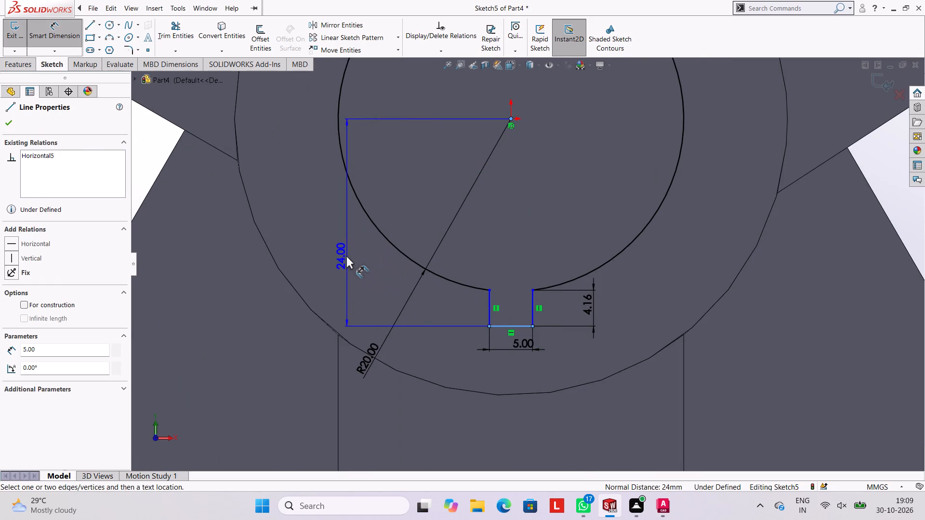
click(346, 256)
click(304, 240)
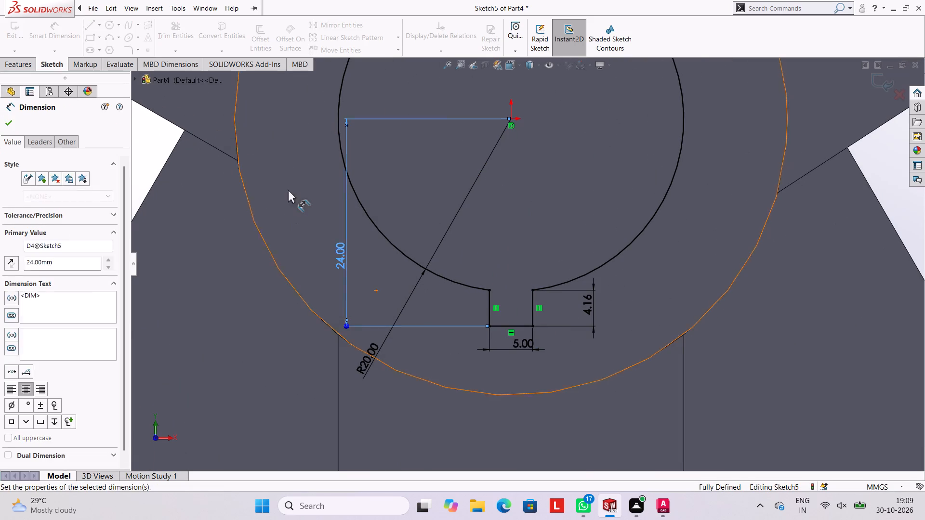
click(288, 190)
Extrude-cut the keyway-notched circle with a blind depth of 60 mm through the part.
scroll(558, 317, up, 5)
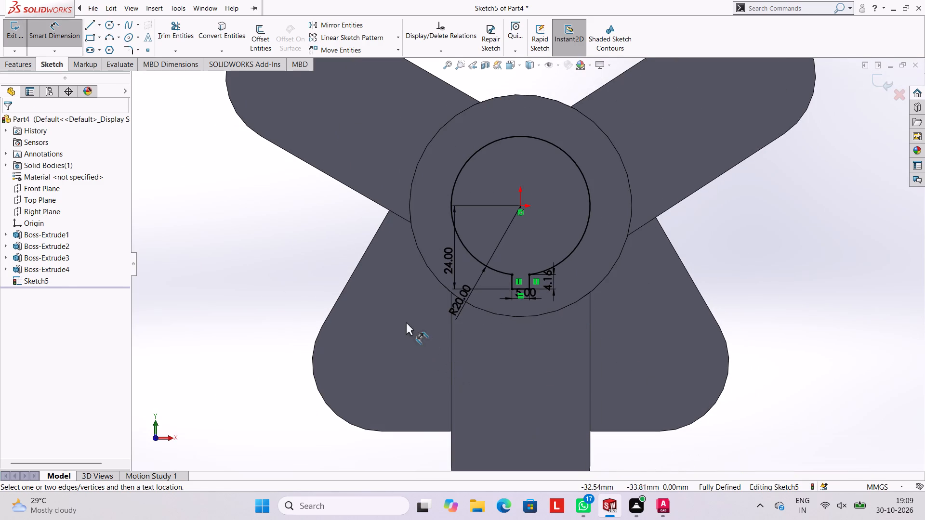
click(20, 65)
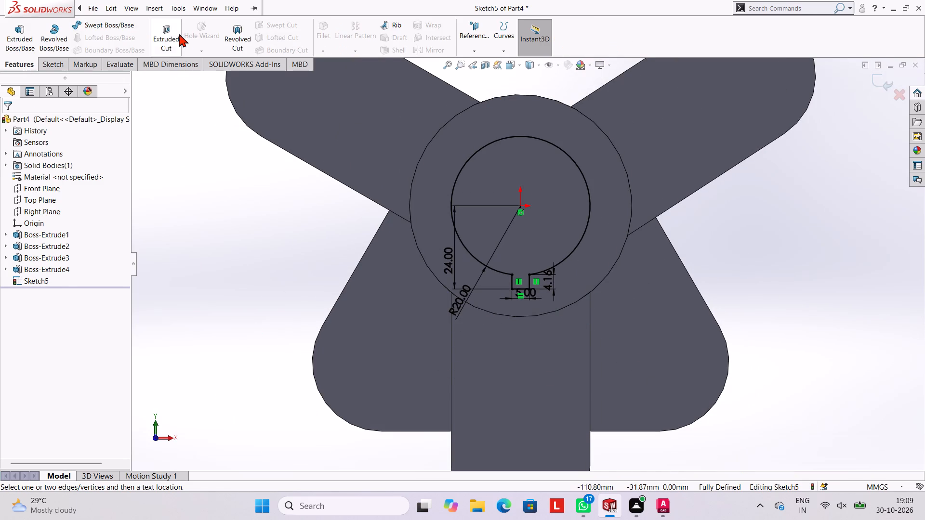
click(168, 31)
middle_drag(258, 298, 346, 291)
click(84, 228)
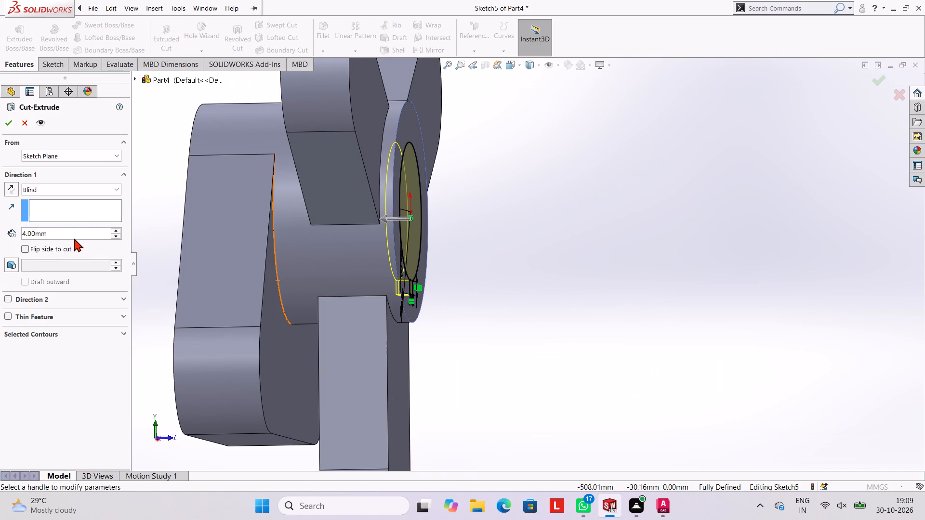
click(70, 233)
key(BackSpace)
key(BackSpace)
key(BackSpace)
key(BackSpace)
key(BackSpace)
key(BackSpace)
key(BackSpace)
key(BackSpace)
key(BackSpace)
key(BackSpace)
key(BackSpace)
key(BackSpace)
key(BackSpace)
key(BackSpace)
key(BackSpace)
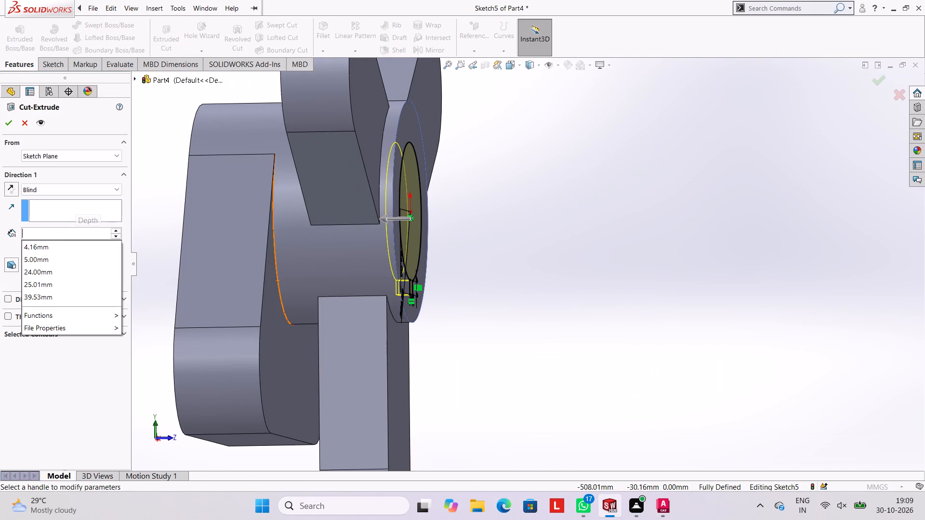
text(60)
key(Return)
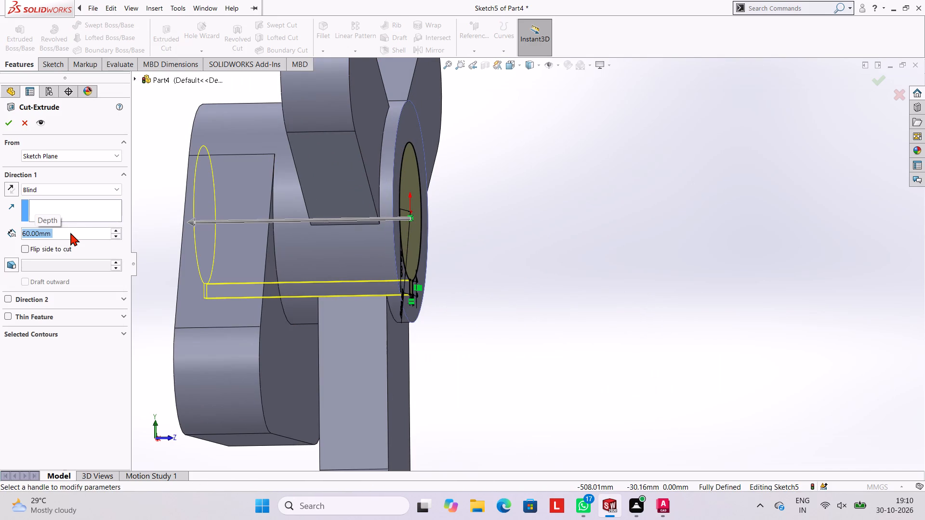
scroll(257, 249, up, 1)
middle_drag(260, 250, 276, 257)
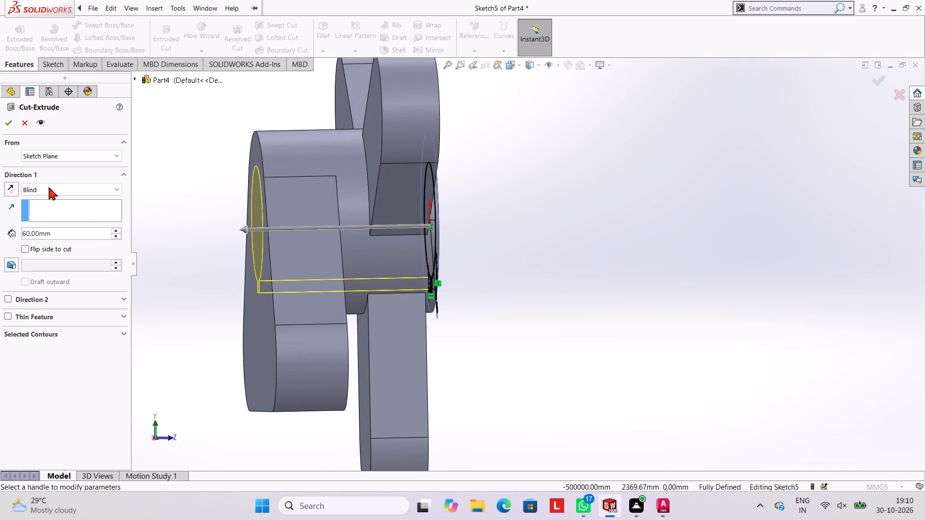
click(2, 122)
click(172, 153)
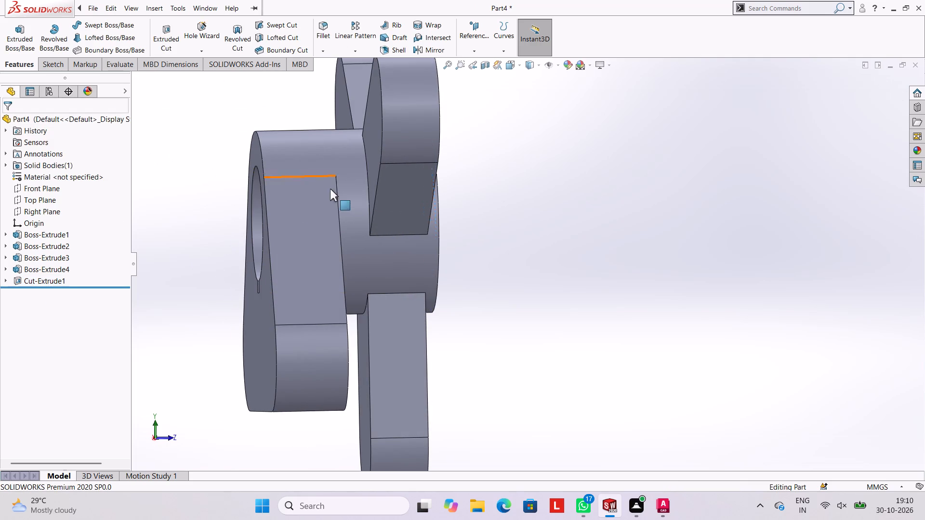
Open a new sketch on the front face of the upper-left arm and view it face-on.
middle_drag(343, 194, 292, 174)
middle_drag(511, 239, 456, 250)
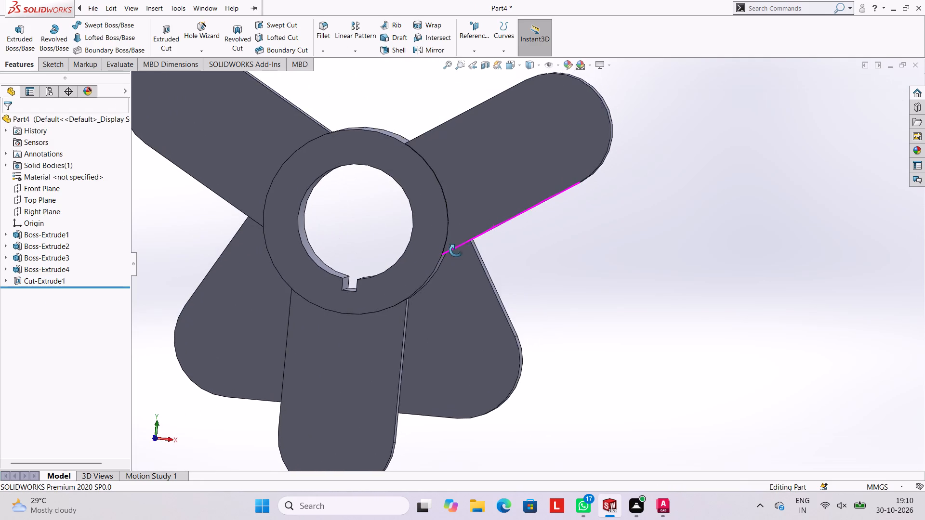
middle_drag(456, 250, 456, 249)
scroll(597, 251, up, 3)
click(443, 133)
middle_drag(483, 209, 520, 208)
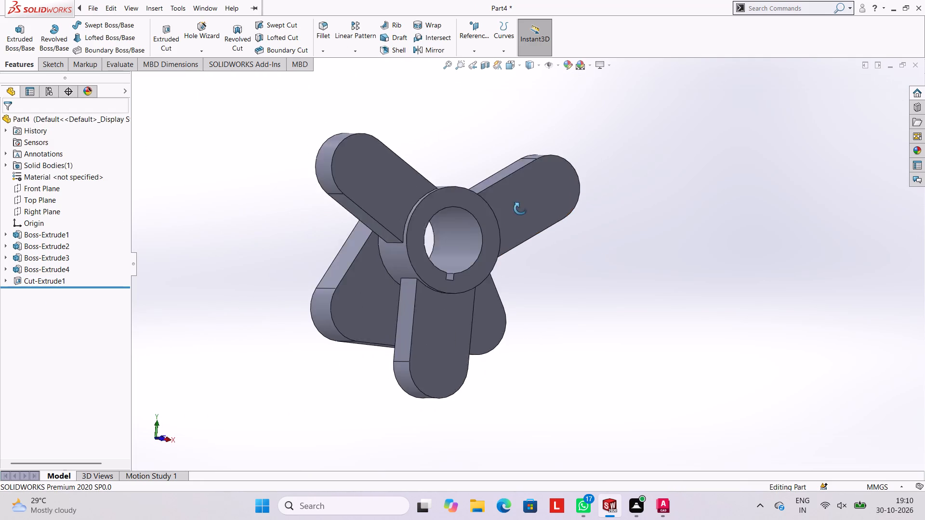
middle_drag(520, 208, 510, 187)
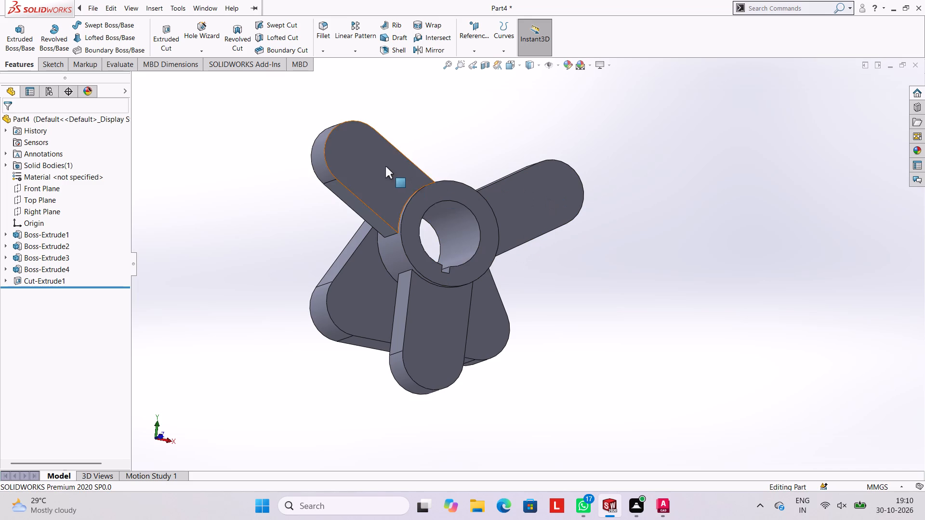
click(385, 166)
click(426, 140)
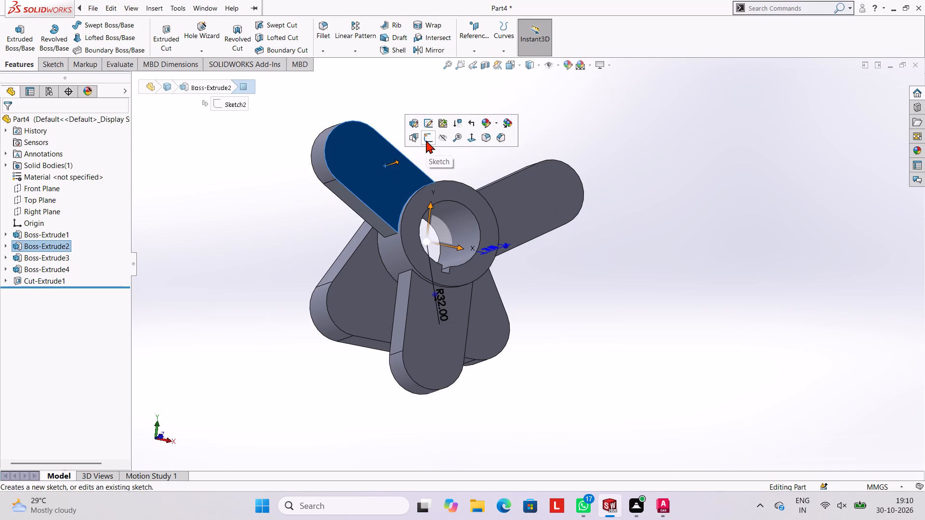
key(ctrl+8)
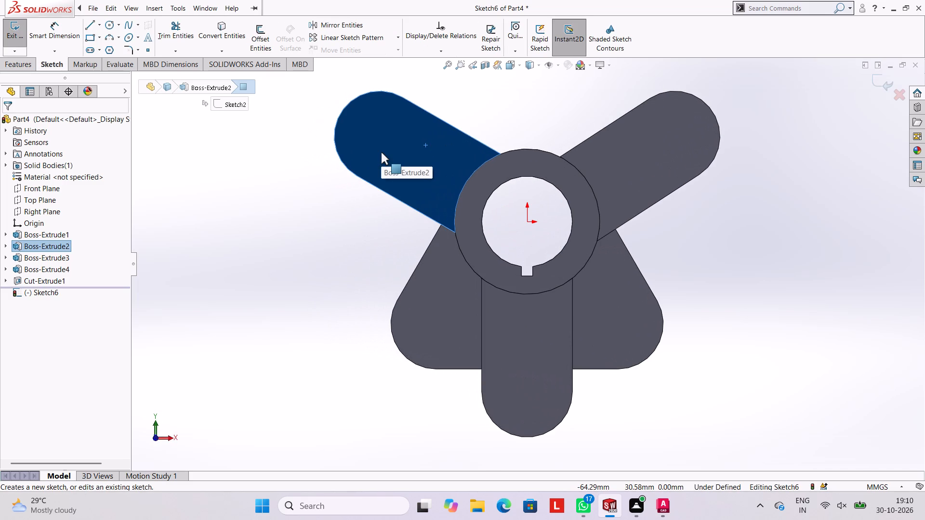
Sketch a circle of 12 mm radius concentric with the upper-left arm's rounded end.
click(110, 20)
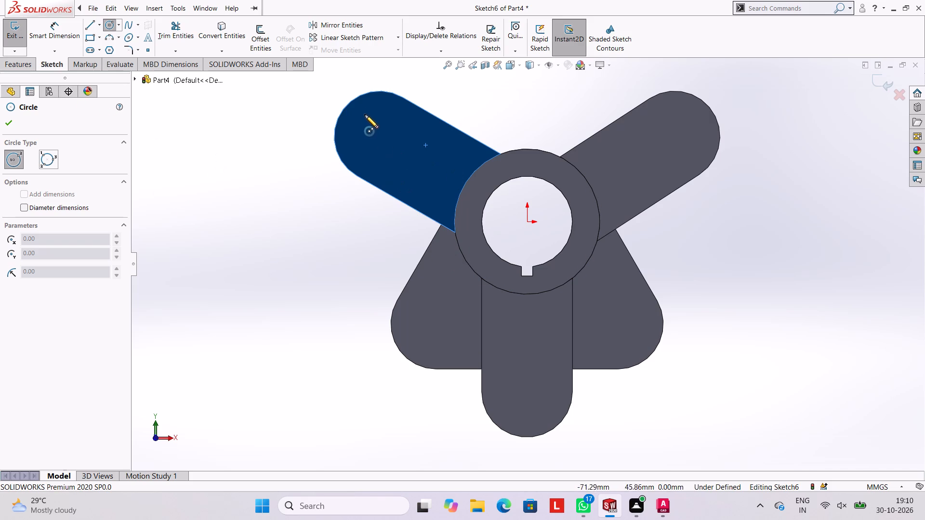
click(380, 135)
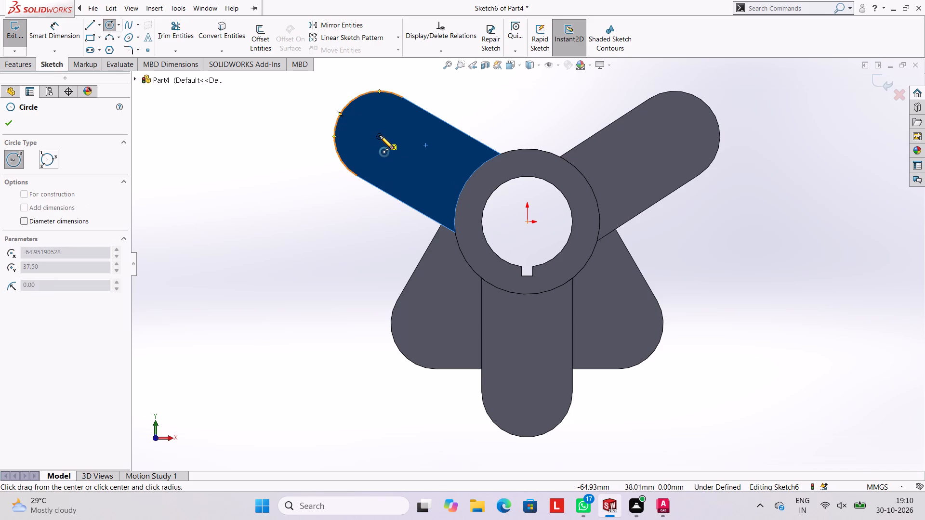
text(12)
key(Return)
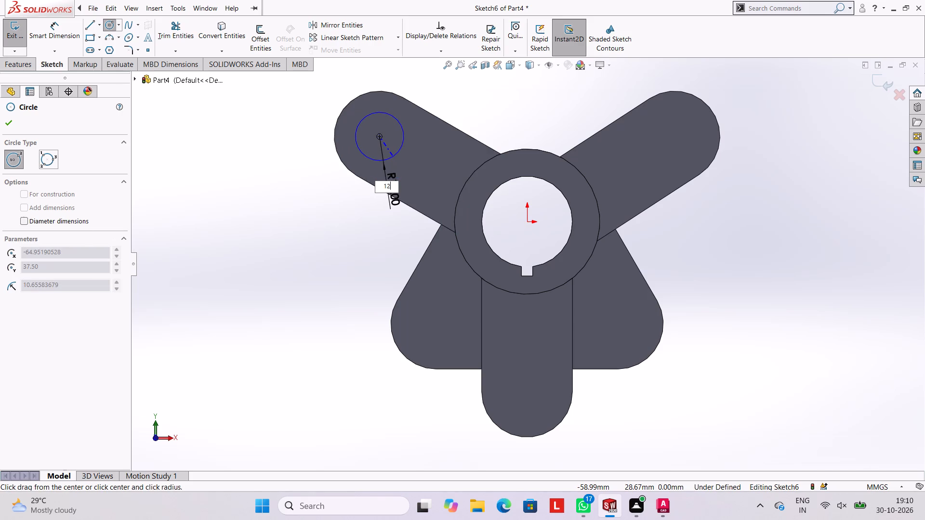
key(Escape)
key(Escape)
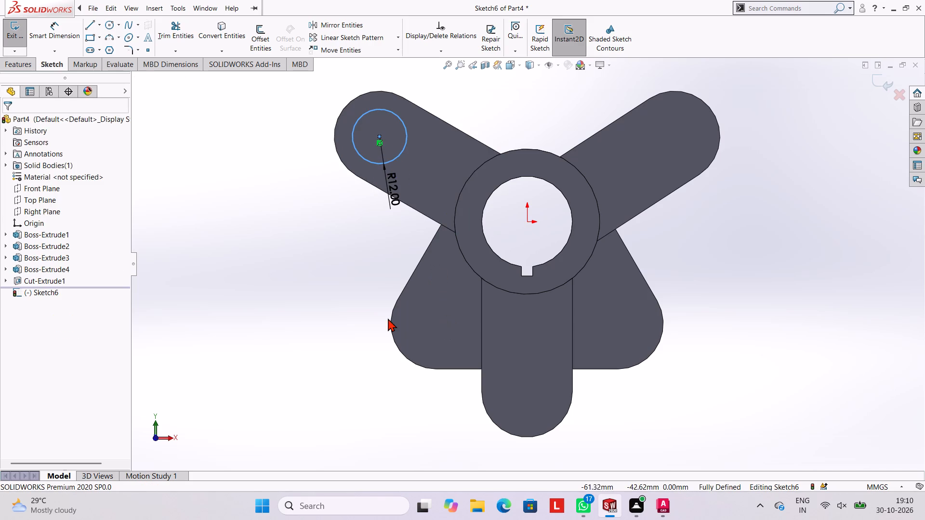
key(Escape)
key(Escape)
key(Escape)
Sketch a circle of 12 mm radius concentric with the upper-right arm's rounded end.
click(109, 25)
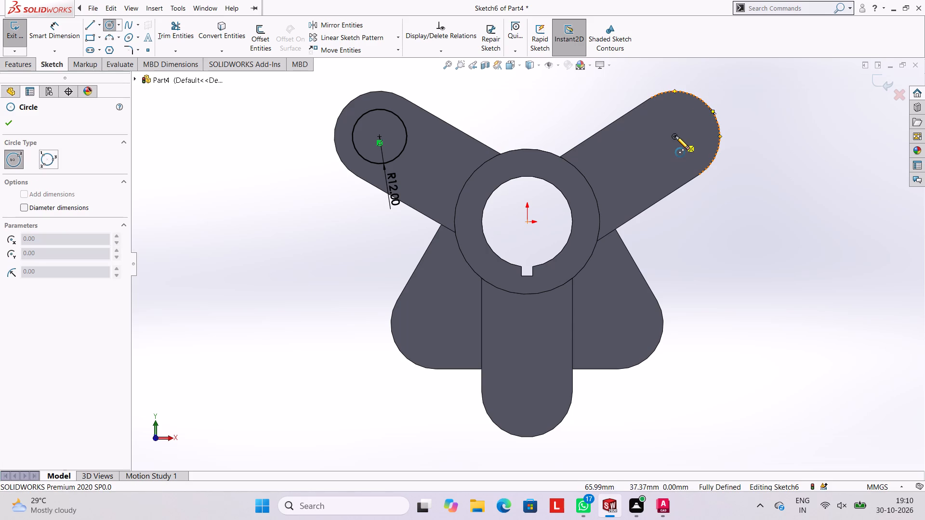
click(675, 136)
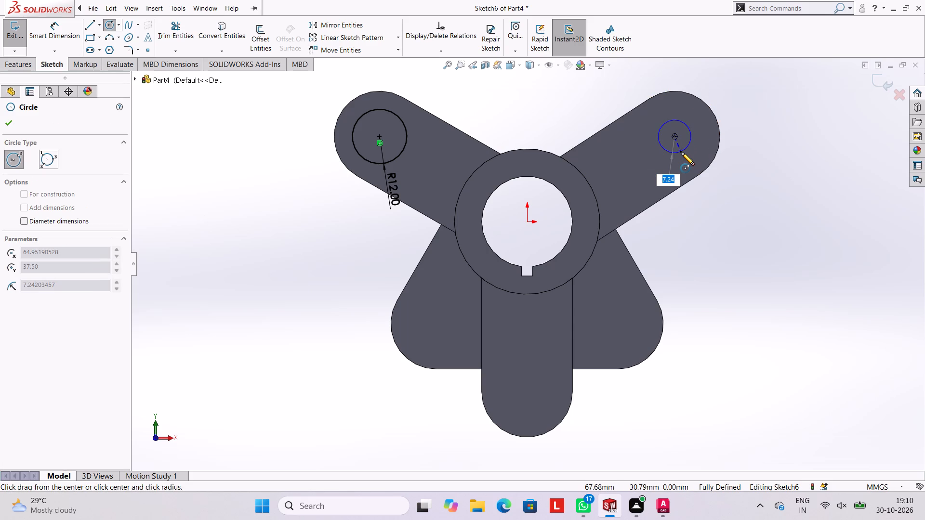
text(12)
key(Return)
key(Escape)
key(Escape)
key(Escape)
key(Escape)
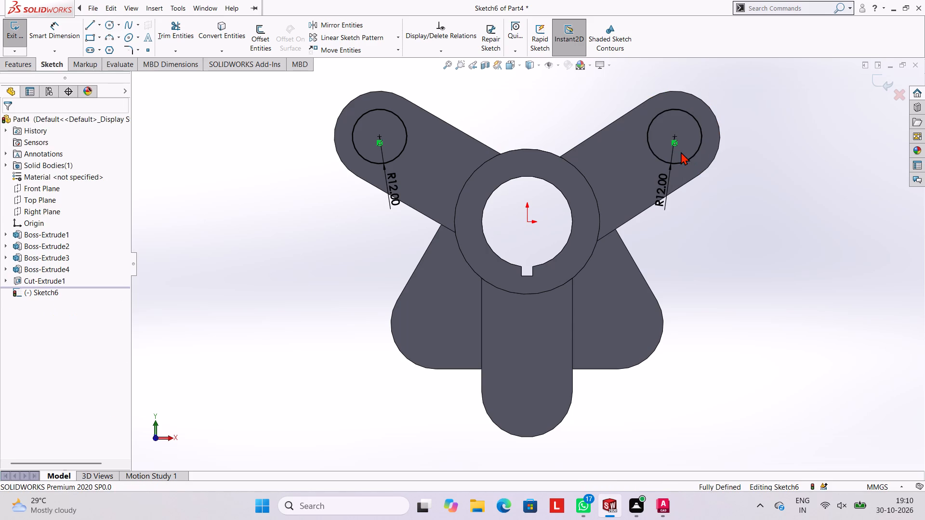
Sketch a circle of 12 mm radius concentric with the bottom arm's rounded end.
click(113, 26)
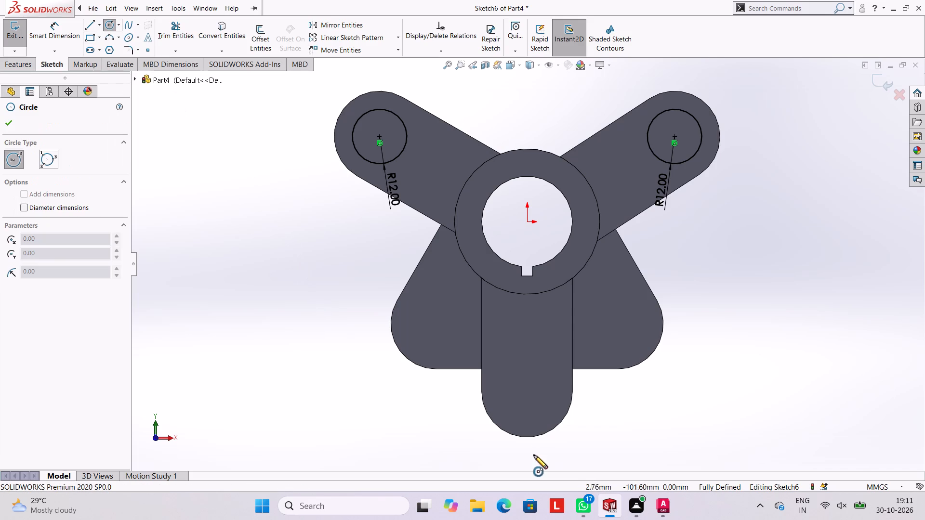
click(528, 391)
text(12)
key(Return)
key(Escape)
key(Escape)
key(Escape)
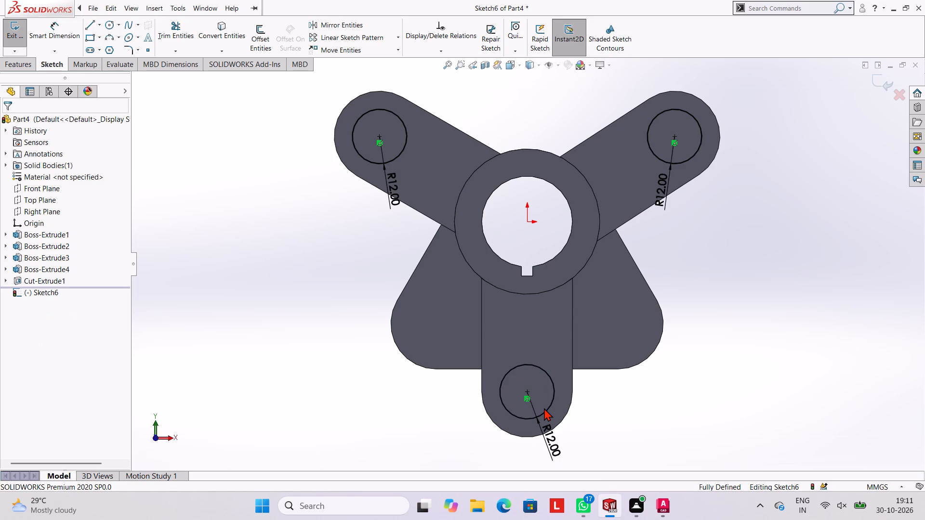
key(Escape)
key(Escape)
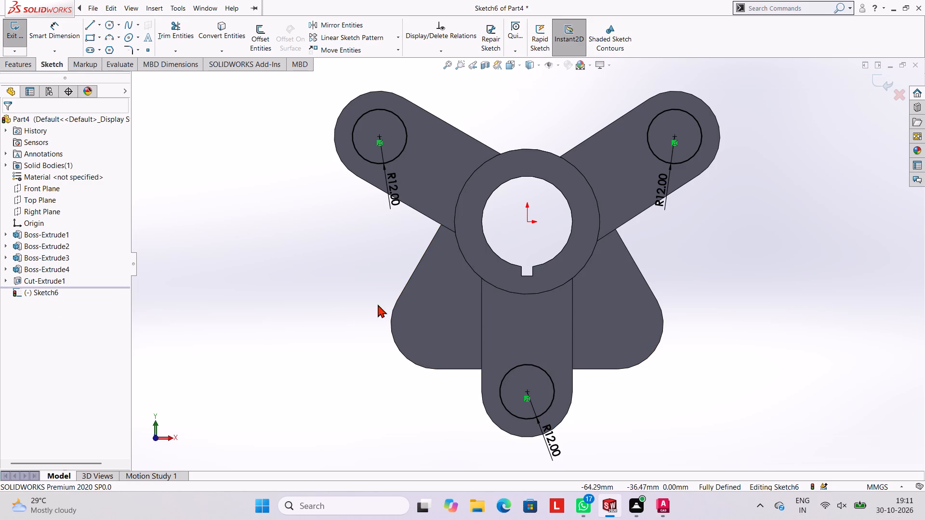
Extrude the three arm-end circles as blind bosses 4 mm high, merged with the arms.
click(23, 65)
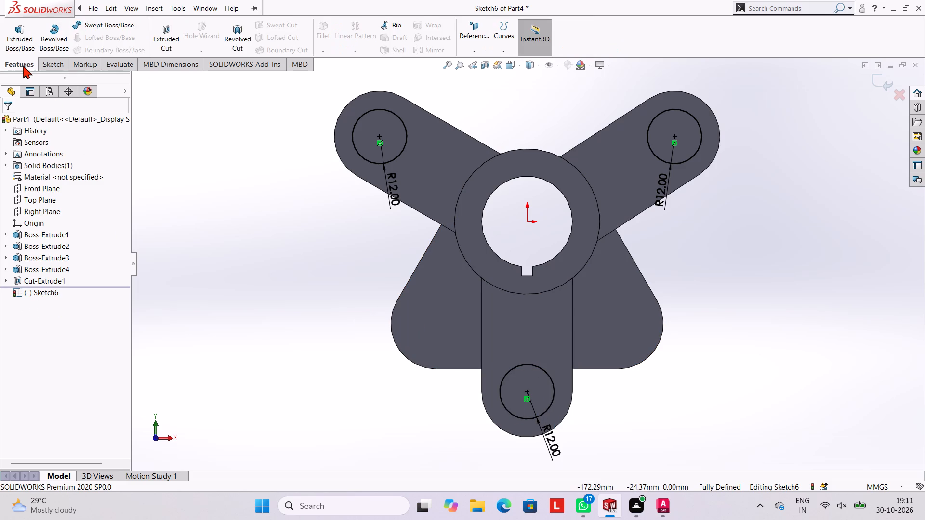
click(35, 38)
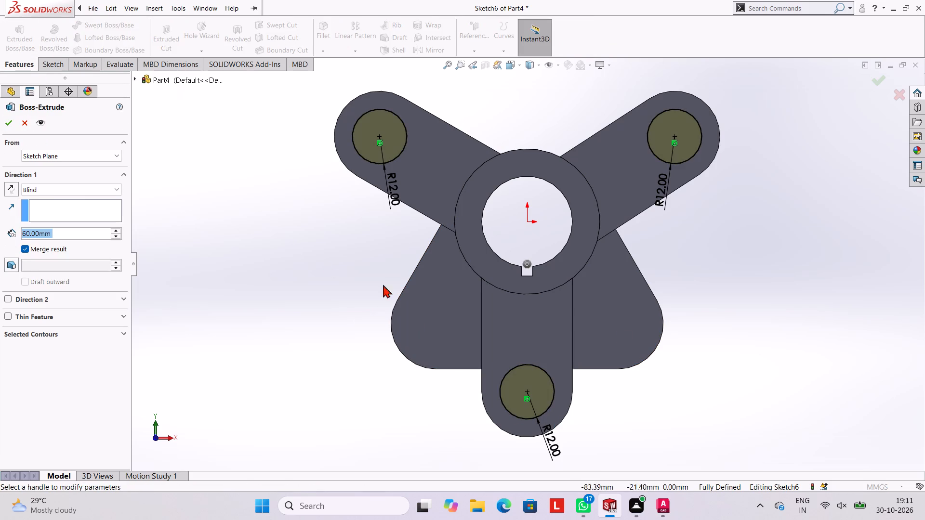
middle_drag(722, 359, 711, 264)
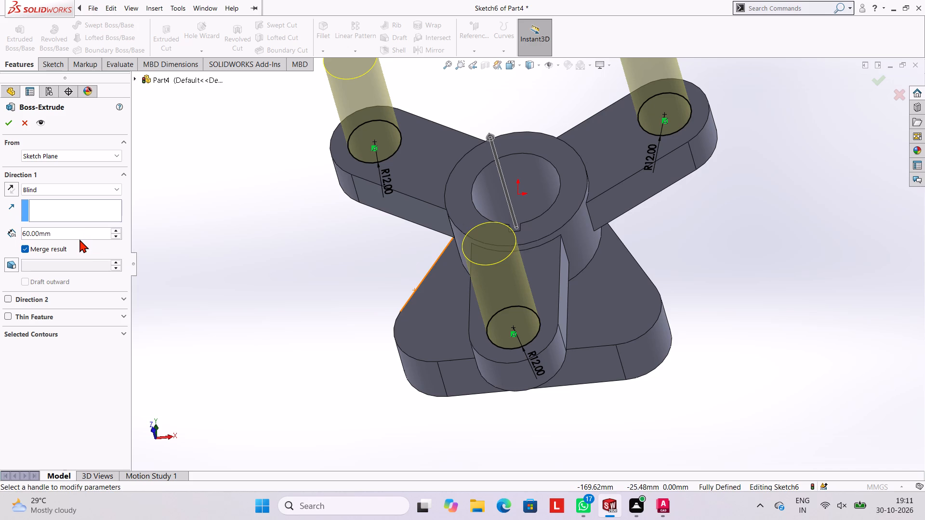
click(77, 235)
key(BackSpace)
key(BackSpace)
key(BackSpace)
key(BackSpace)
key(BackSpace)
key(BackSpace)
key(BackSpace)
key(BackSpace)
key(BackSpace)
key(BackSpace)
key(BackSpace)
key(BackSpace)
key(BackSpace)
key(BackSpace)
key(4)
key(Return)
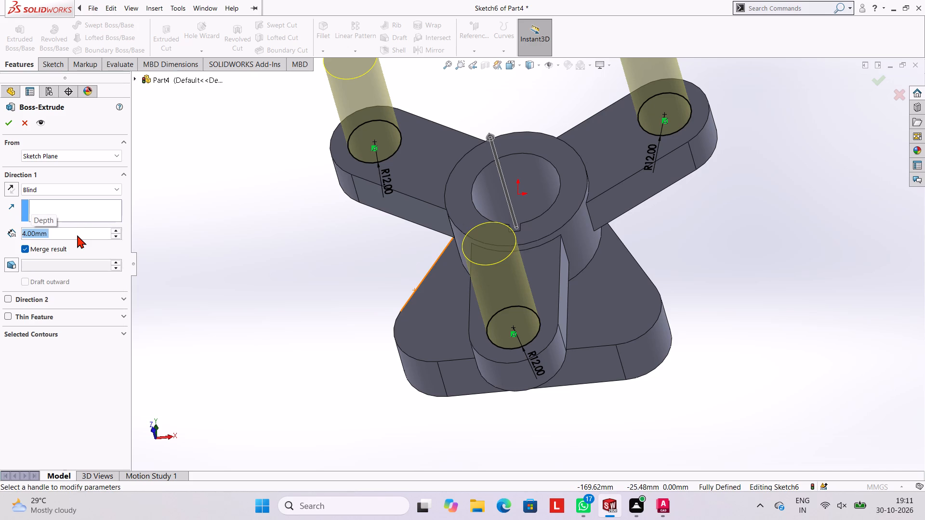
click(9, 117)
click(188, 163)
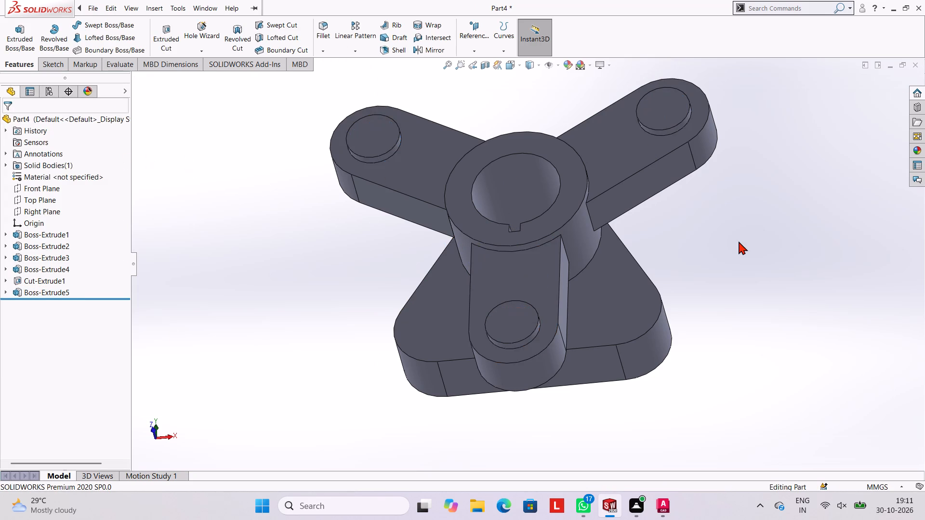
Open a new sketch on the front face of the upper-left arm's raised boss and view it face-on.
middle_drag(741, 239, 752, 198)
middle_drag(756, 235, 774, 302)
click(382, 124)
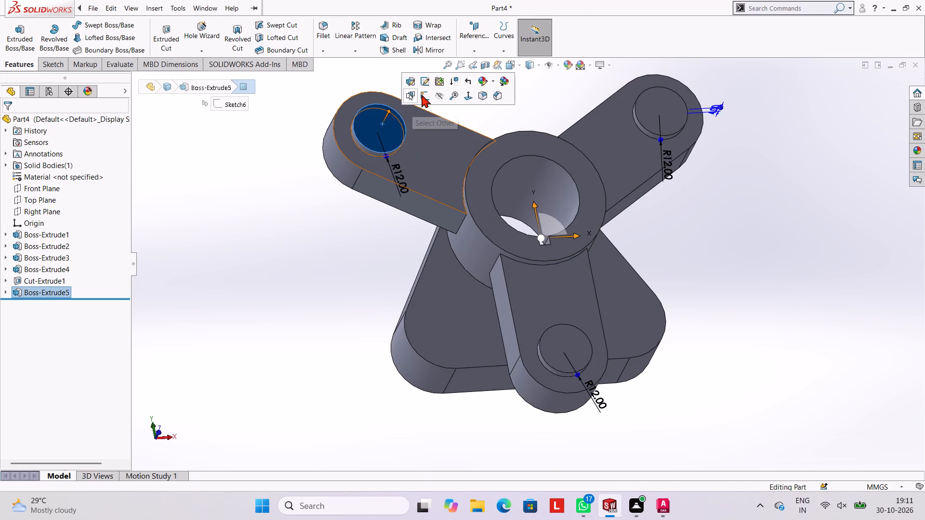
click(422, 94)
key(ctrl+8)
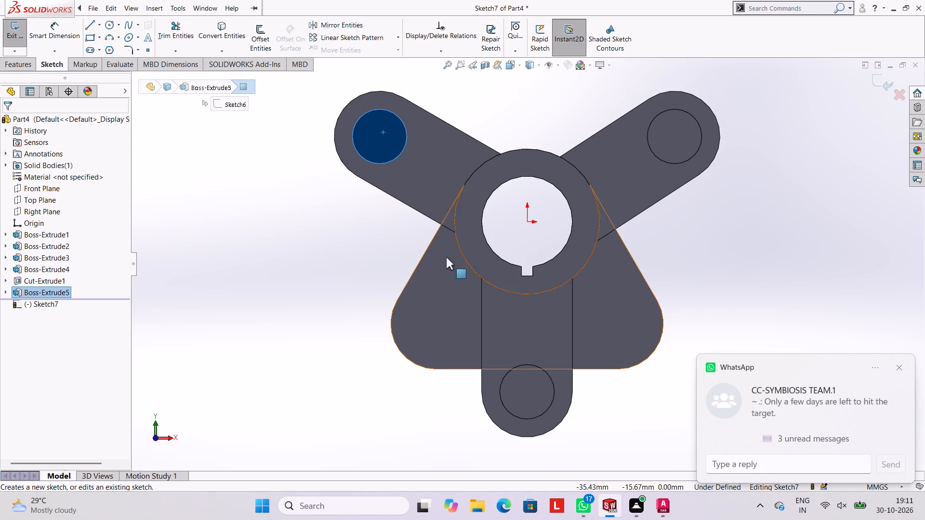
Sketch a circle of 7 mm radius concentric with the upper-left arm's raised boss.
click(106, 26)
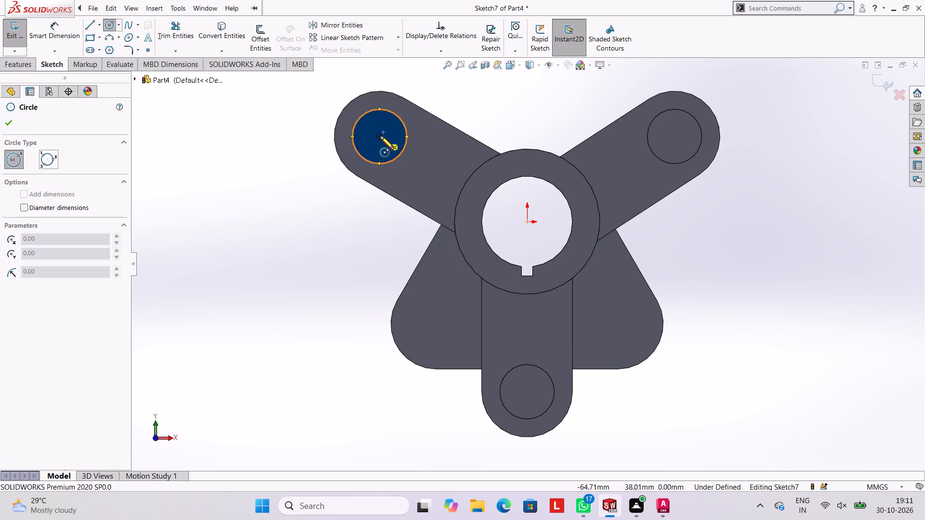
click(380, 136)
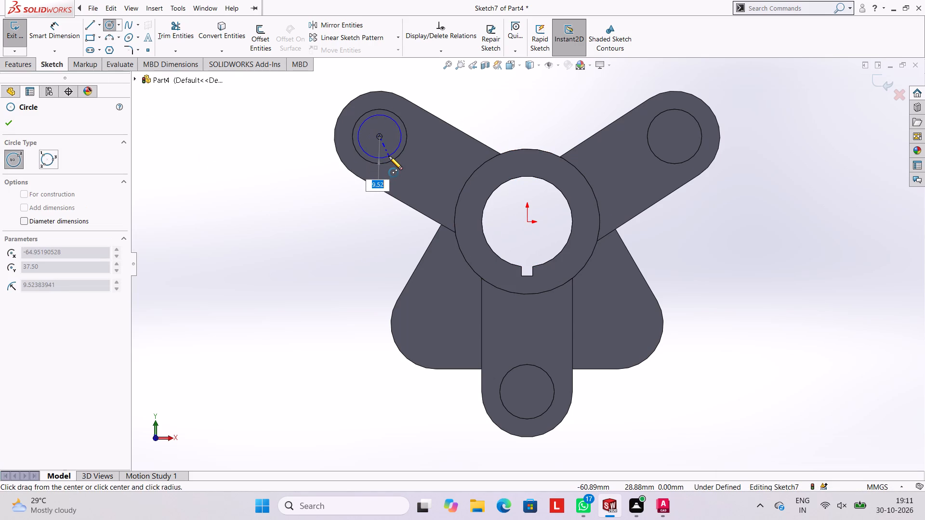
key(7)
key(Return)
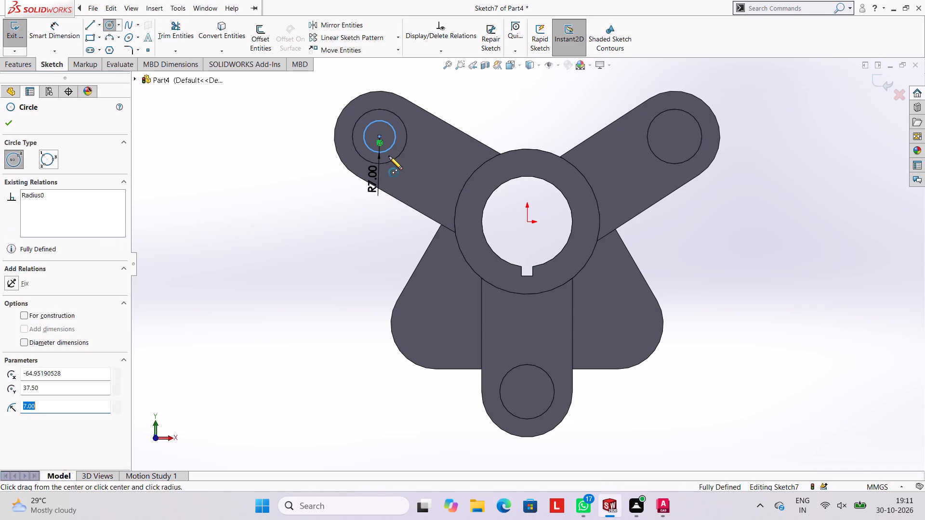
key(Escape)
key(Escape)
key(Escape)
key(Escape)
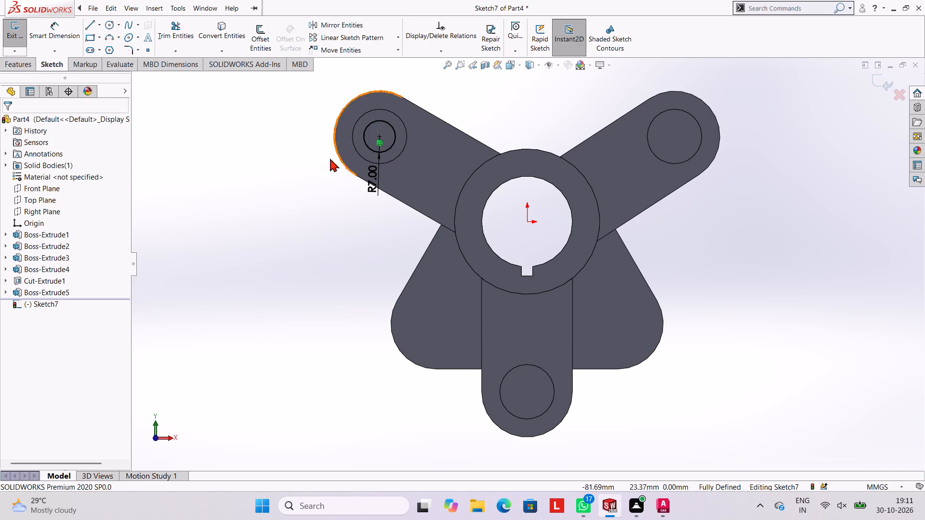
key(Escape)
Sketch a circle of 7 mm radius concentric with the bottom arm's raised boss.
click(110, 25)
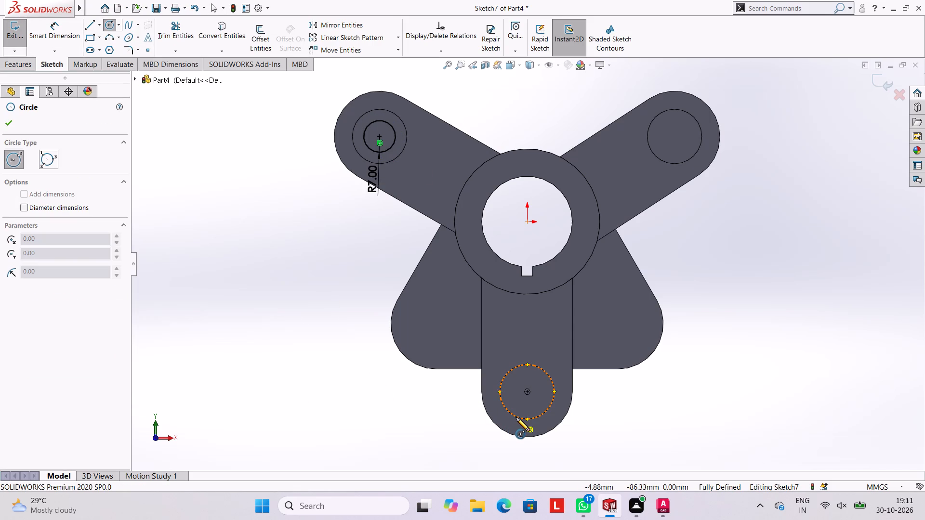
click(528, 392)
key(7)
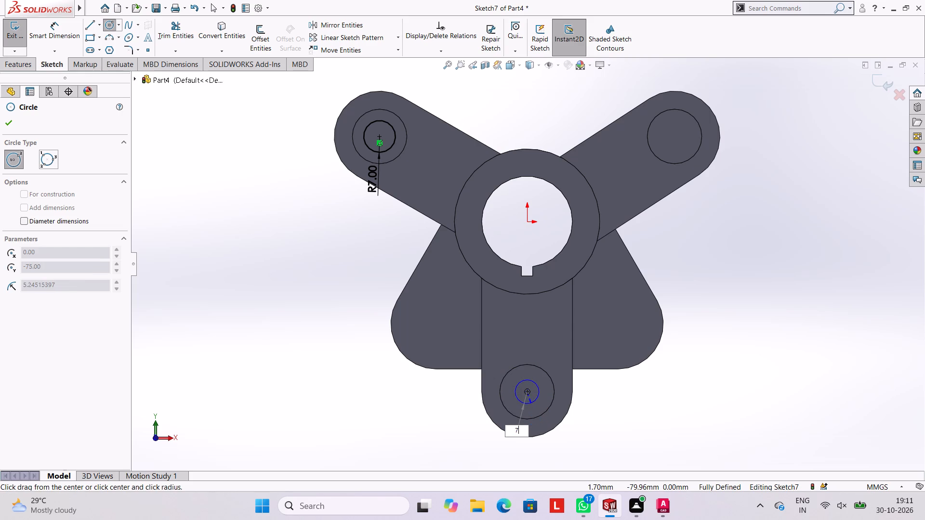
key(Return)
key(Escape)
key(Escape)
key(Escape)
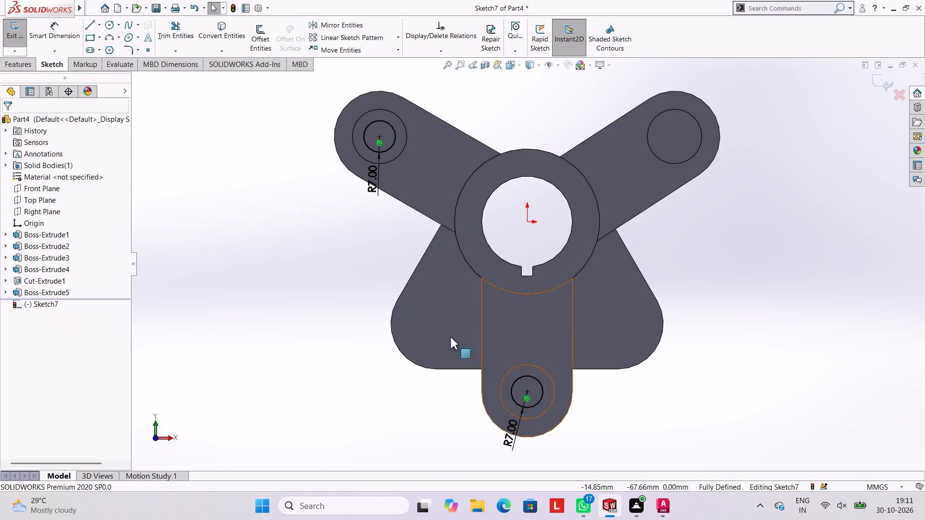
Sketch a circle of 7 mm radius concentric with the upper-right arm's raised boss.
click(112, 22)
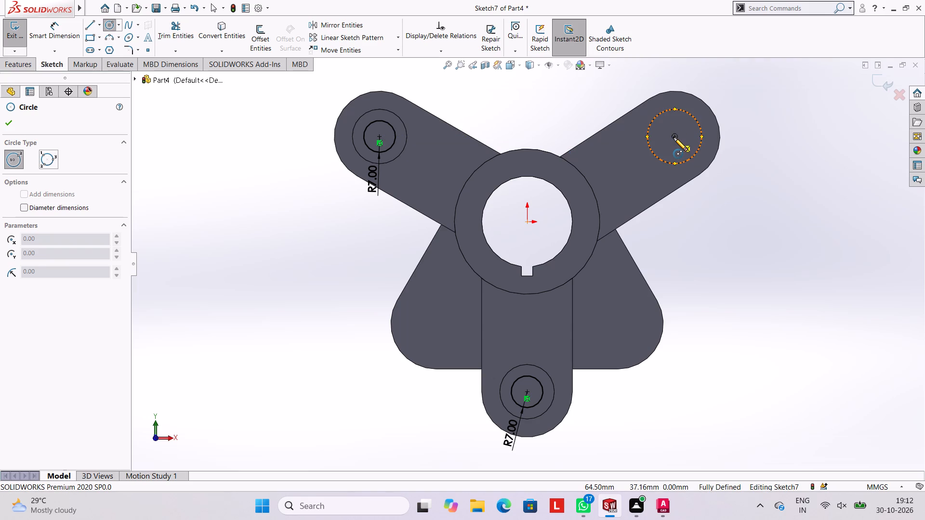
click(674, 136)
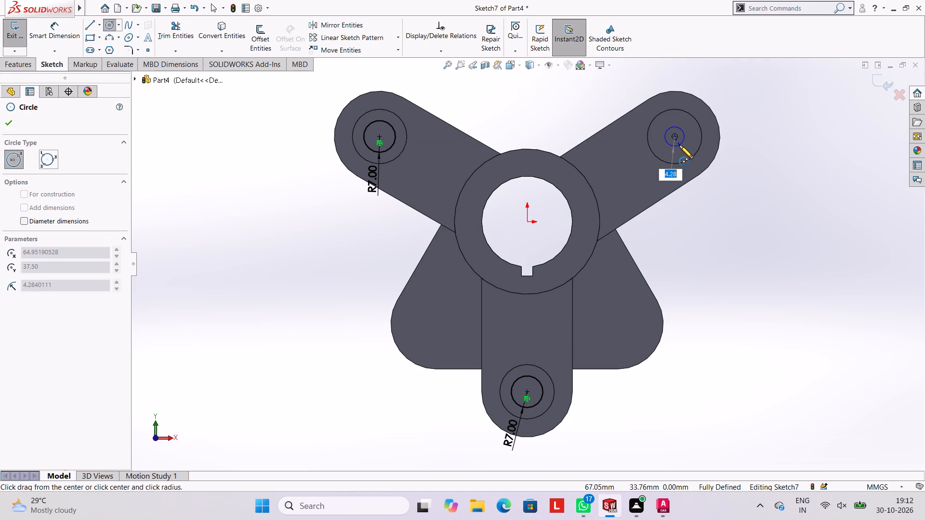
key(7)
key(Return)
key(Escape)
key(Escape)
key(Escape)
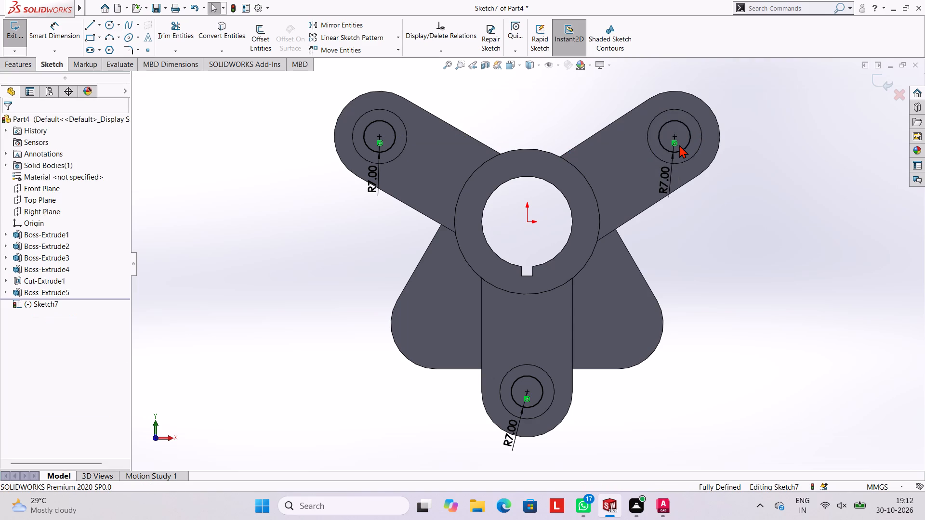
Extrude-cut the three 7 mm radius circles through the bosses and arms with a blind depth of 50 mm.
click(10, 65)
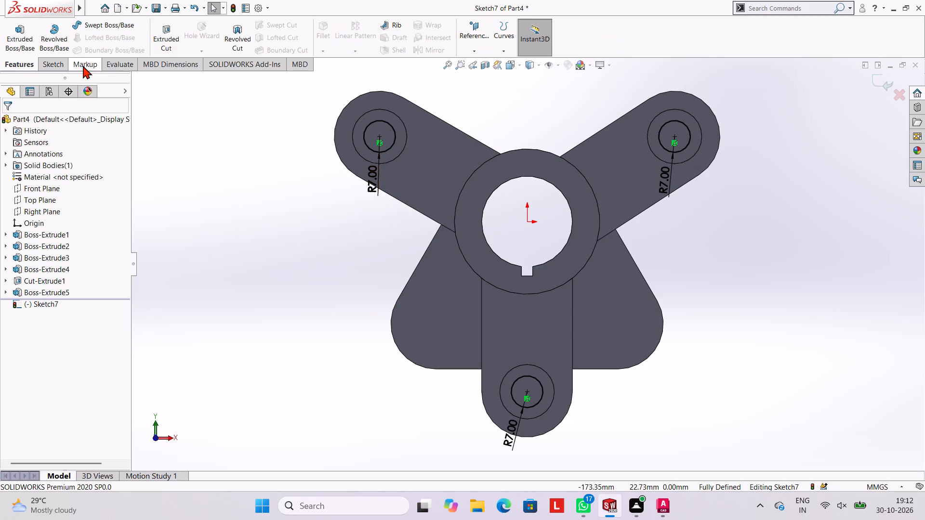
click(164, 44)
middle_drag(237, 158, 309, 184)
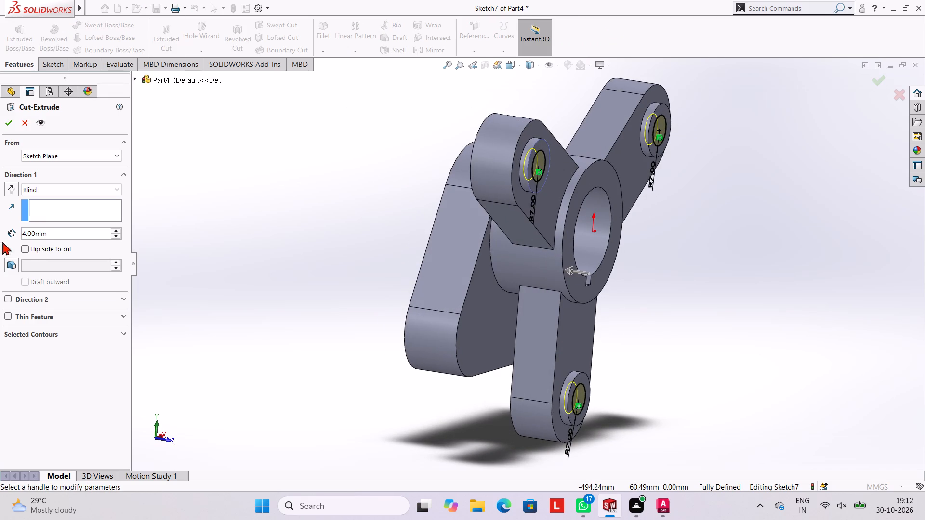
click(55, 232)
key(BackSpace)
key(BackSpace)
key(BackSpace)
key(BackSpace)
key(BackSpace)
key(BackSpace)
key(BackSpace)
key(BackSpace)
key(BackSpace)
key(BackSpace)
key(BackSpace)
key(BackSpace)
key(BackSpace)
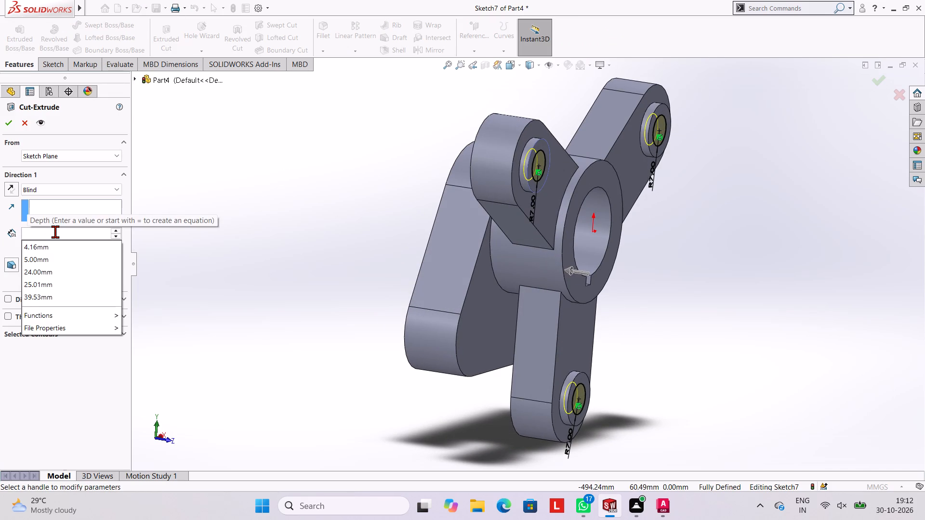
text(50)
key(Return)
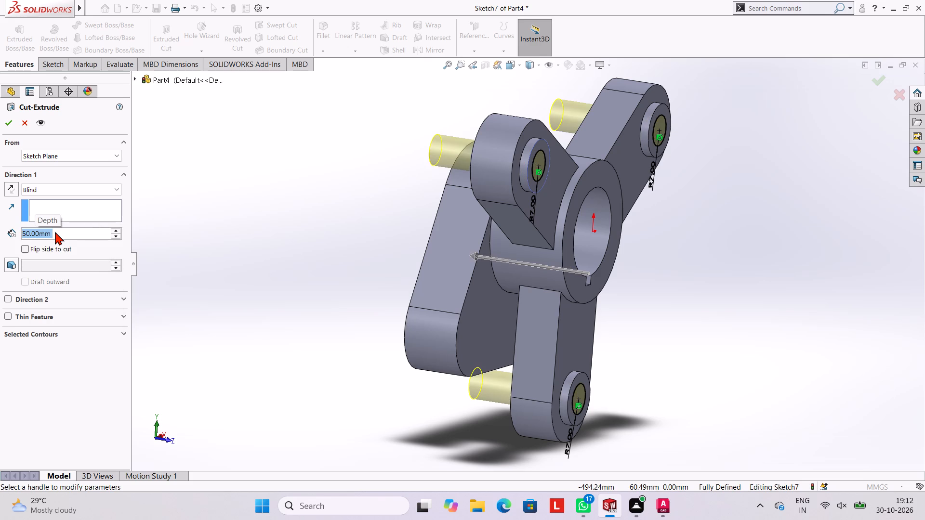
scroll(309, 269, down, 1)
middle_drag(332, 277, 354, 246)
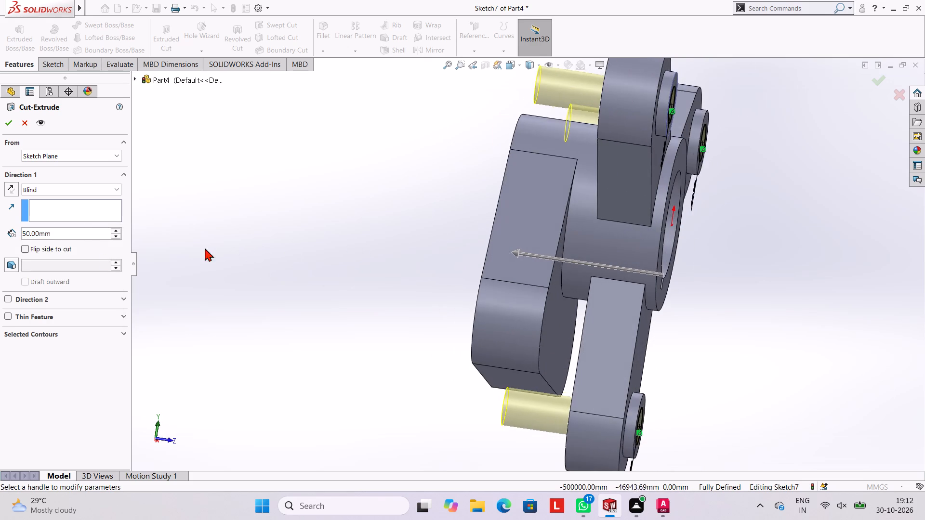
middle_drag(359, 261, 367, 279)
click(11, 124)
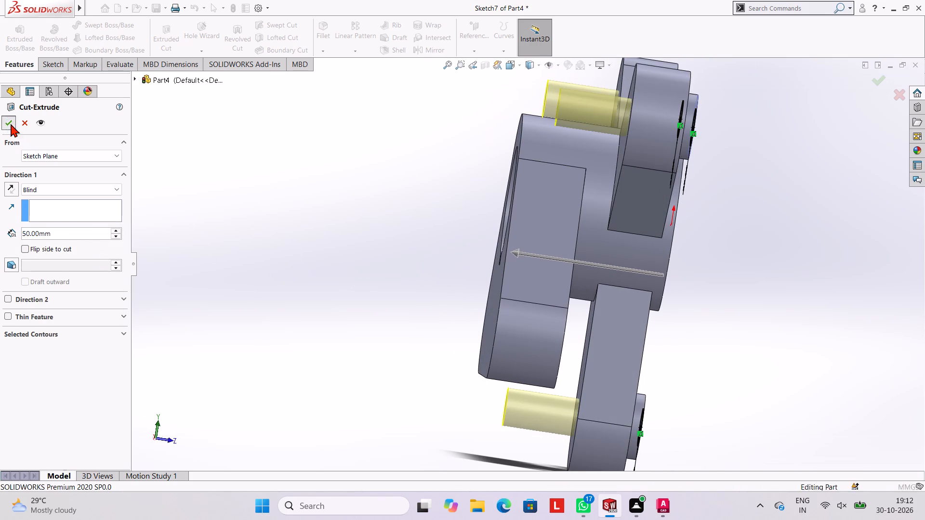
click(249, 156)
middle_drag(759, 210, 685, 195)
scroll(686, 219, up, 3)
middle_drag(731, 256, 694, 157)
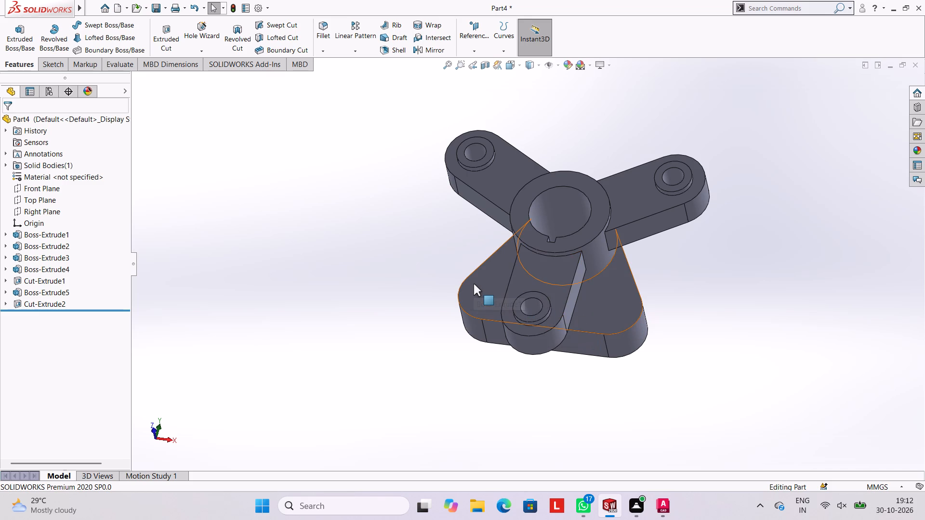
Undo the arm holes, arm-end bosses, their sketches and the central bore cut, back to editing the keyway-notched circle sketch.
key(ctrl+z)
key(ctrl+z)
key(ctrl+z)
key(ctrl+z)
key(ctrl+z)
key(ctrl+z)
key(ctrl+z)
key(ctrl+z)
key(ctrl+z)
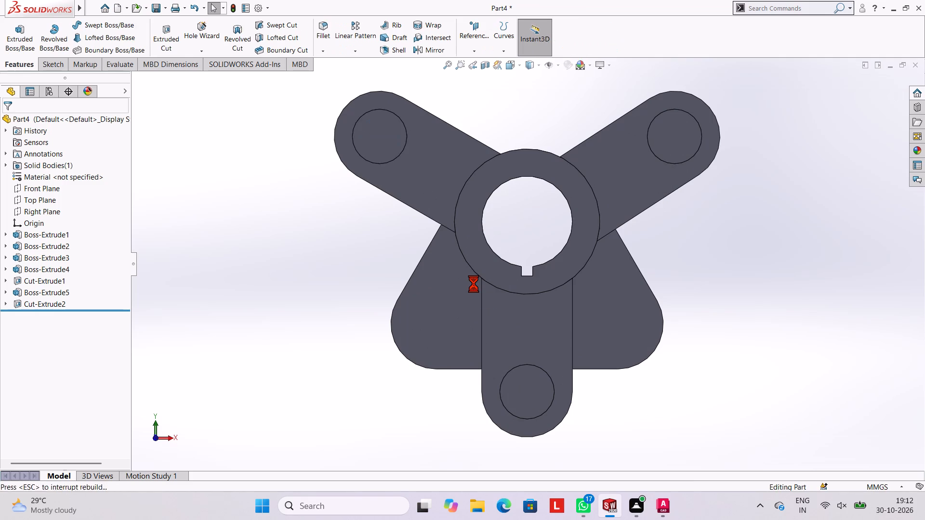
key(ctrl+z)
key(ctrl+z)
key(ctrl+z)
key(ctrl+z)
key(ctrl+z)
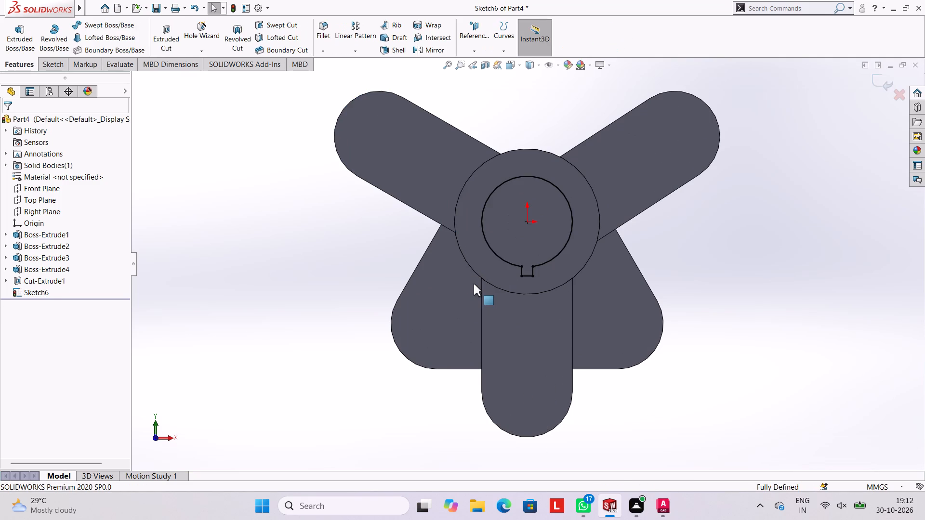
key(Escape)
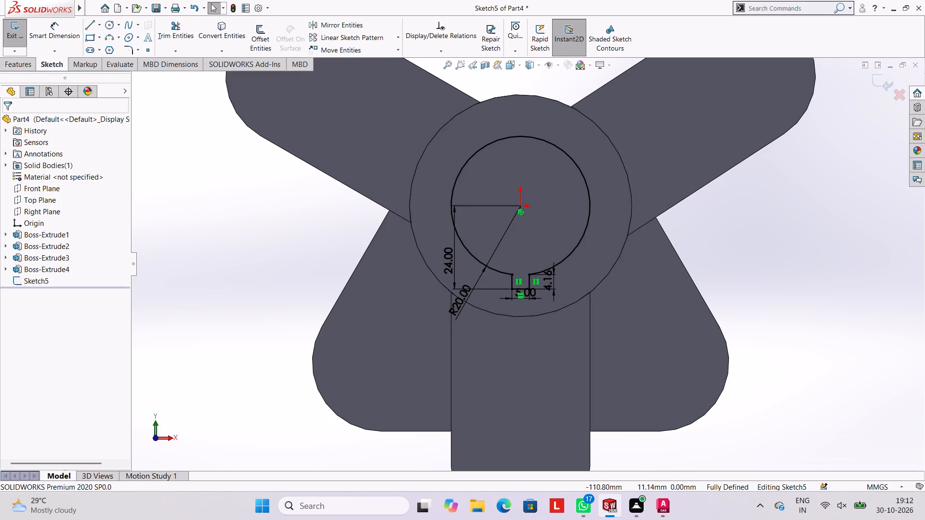
Extrude-cut the keyway-notched circle sketch through the central boss and base plate with a blind depth of 70 mm.
click(28, 68)
click(164, 43)
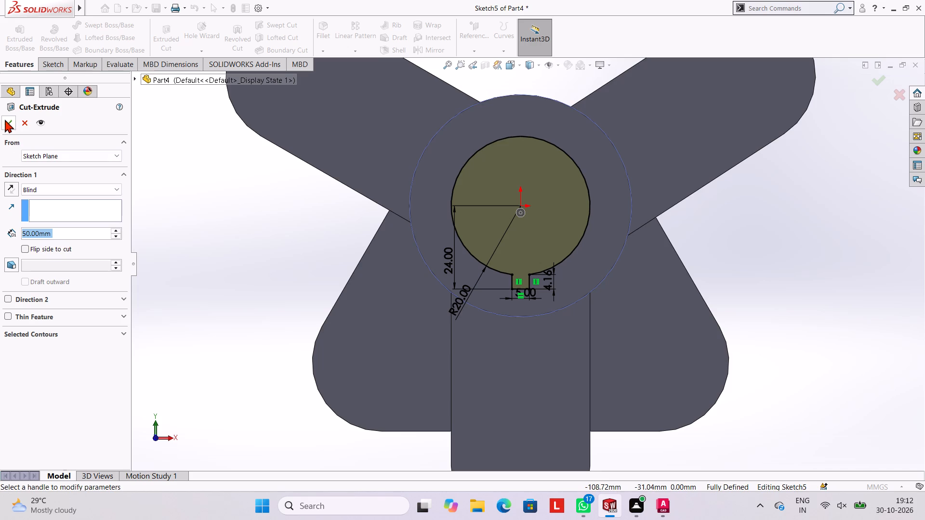
middle_drag(252, 228, 331, 237)
click(70, 241)
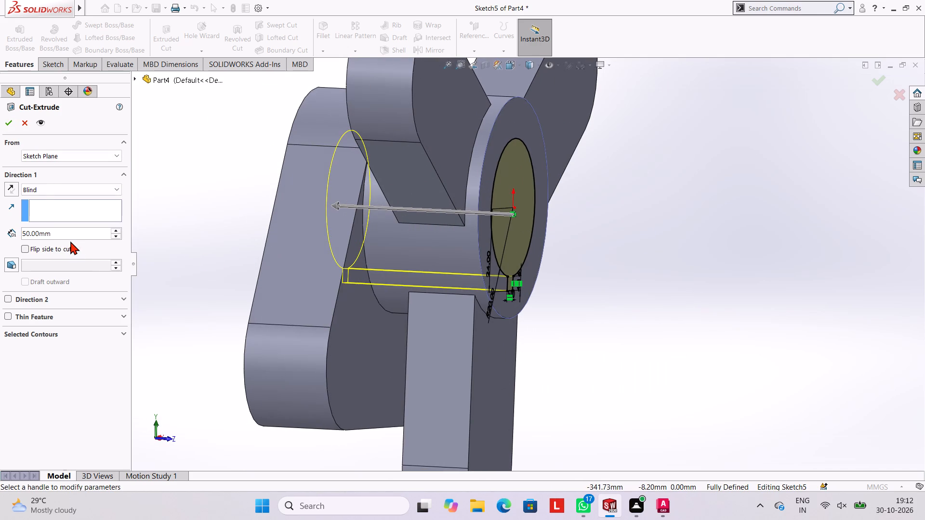
click(70, 234)
key(BackSpace)
key(BackSpace)
key(BackSpace)
key(BackSpace)
key(BackSpace)
key(BackSpace)
key(BackSpace)
key(BackSpace)
key(BackSpace)
key(BackSpace)
key(BackSpace)
key(BackSpace)
key(BackSpace)
key(BackSpace)
key(BackSpace)
key(BackSpace)
text(70)
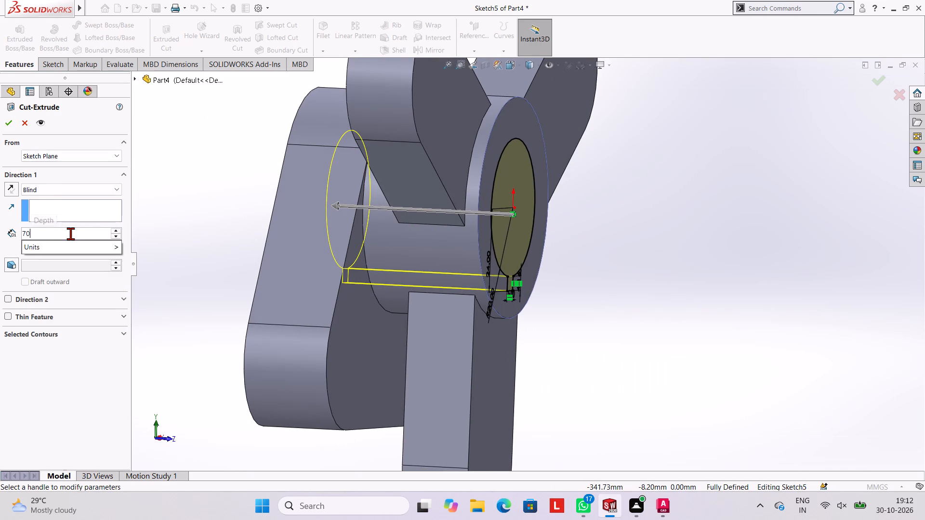
key(Return)
click(7, 123)
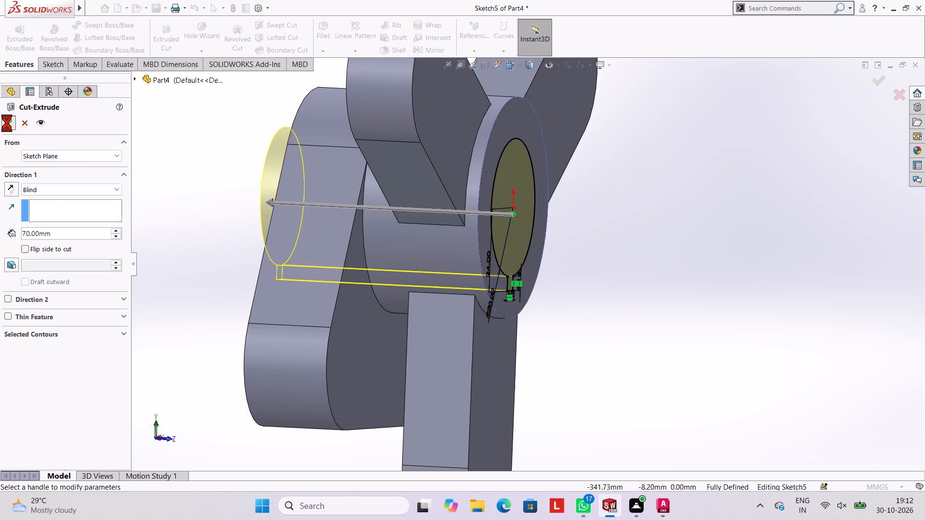
click(245, 130)
middle_drag(649, 222, 633, 226)
scroll(633, 247, up, 3)
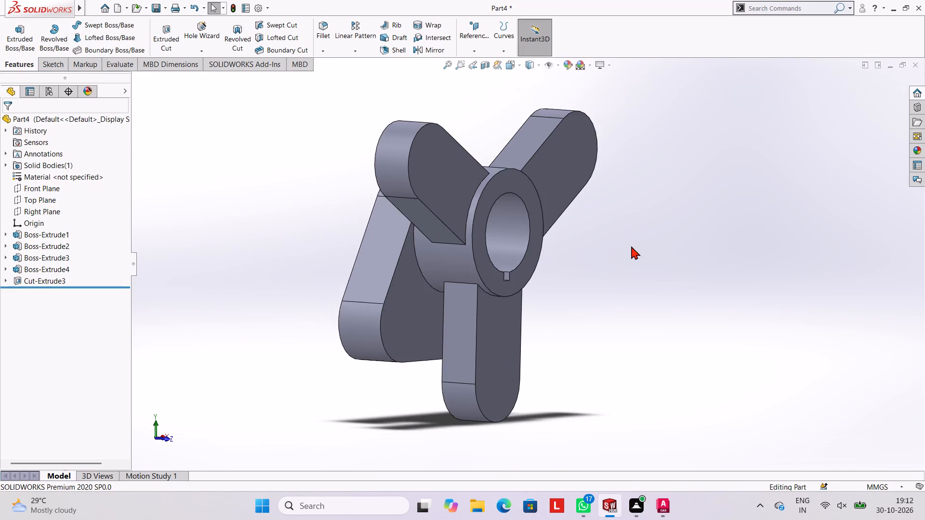
middle_drag(619, 239, 599, 239)
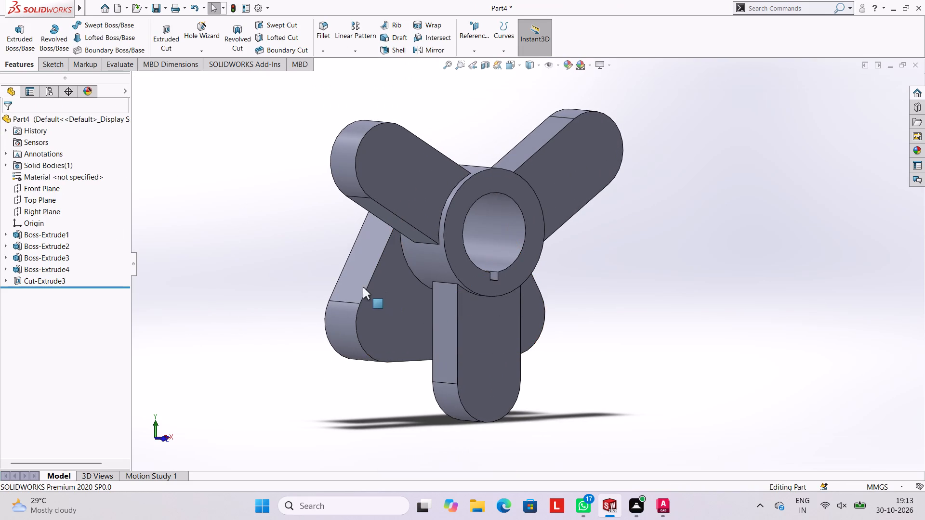
Start a sketch on the upper-left arm's front face and draw a 13 mm radius circle concentric with its rounded end.
click(388, 171)
click(428, 142)
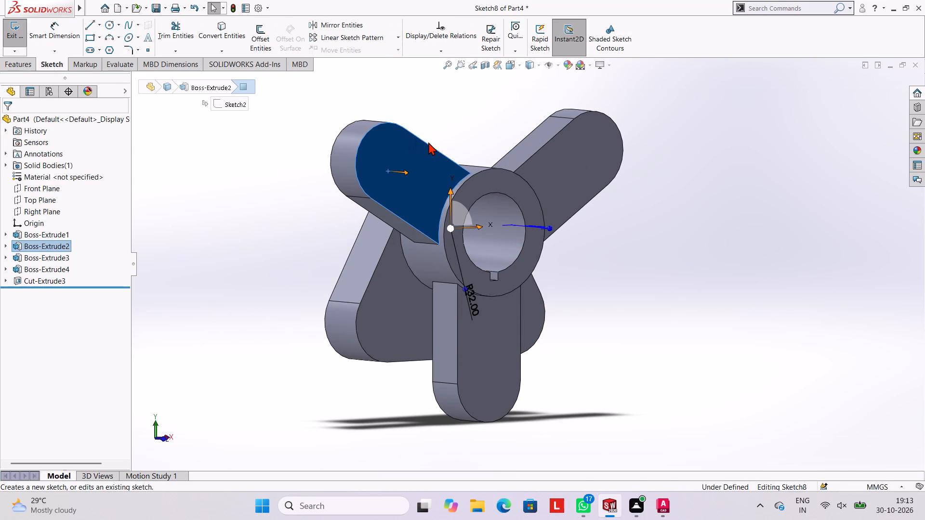
key(ctrl+8)
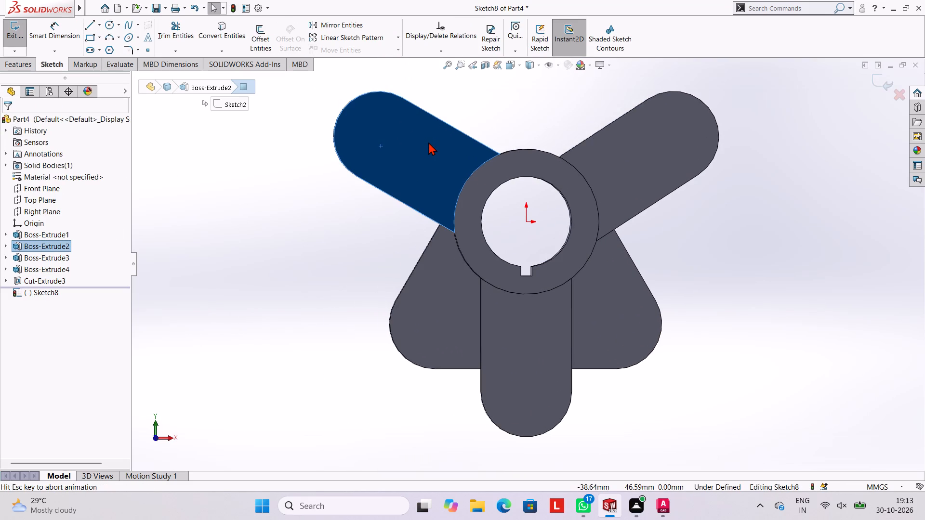
click(109, 24)
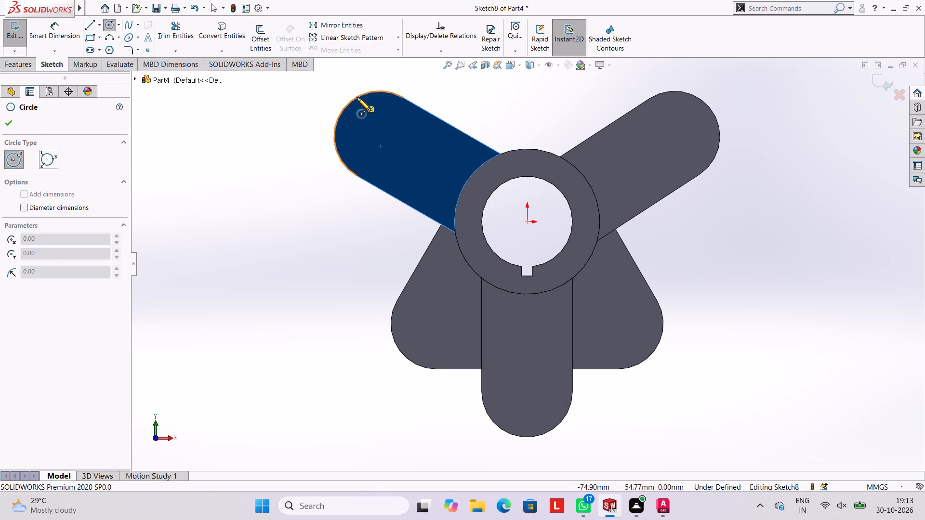
click(380, 135)
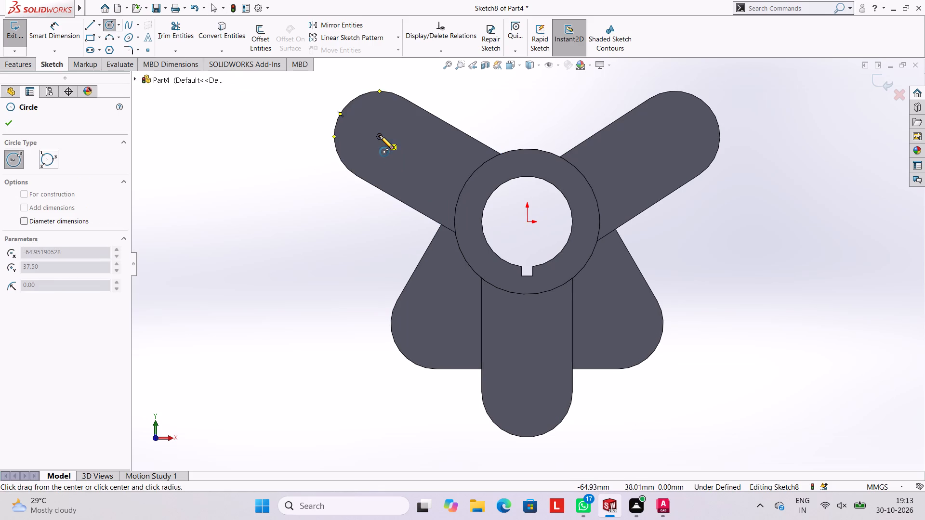
text(13)
key(Return)
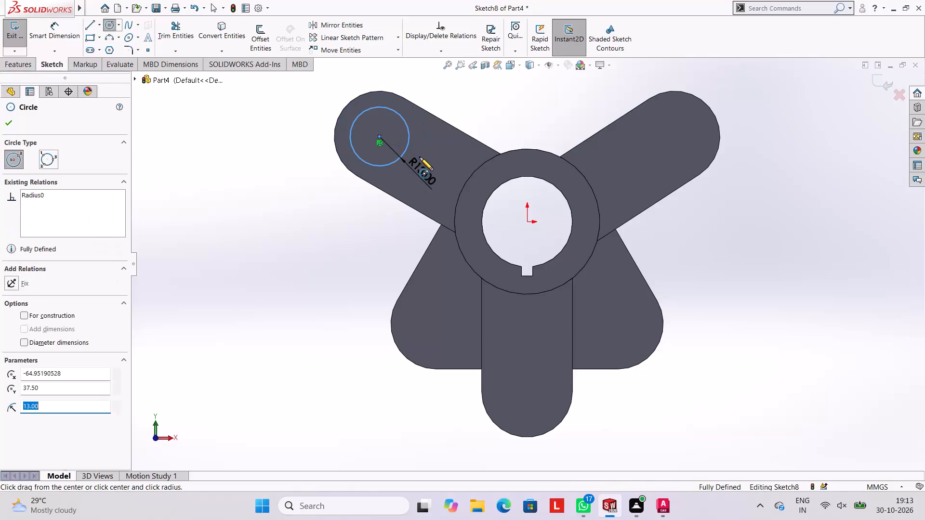
key(Escape)
key(Escape)
key(Escape)
key(Escape)
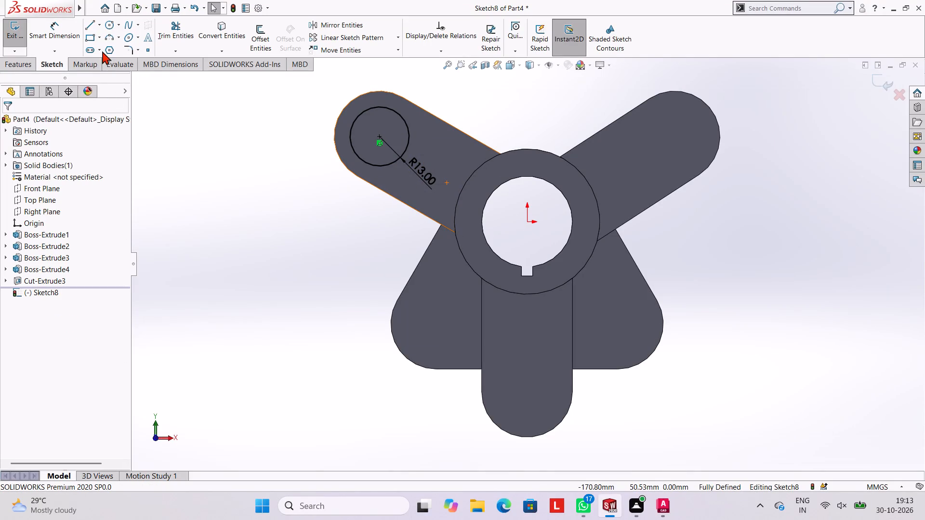
Sketch a circle of 13 mm radius concentric with the upper-right arm's rounded end.
click(110, 20)
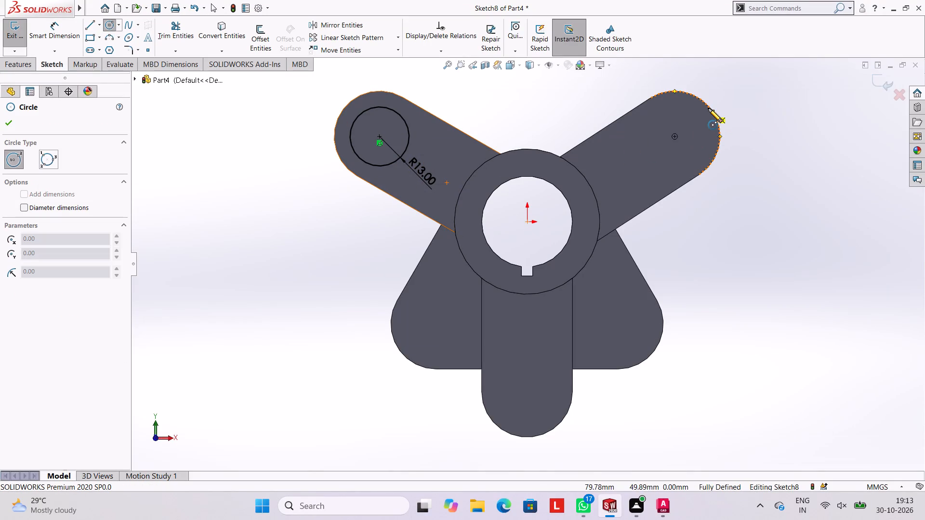
click(675, 136)
text(13)
key(Return)
key(Escape)
key(Escape)
key(Escape)
key(Escape)
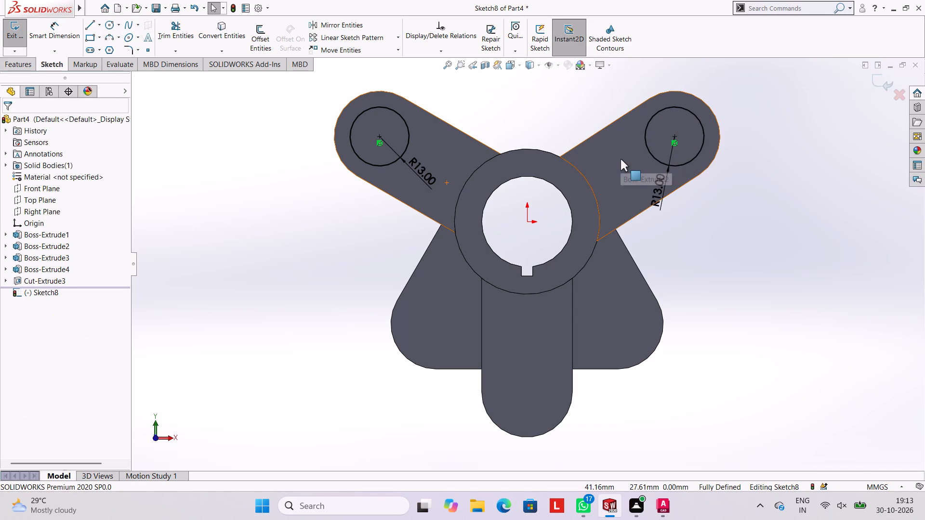
Sketch a circle of 13 mm radius concentric with the bottom arm's rounded end.
click(108, 28)
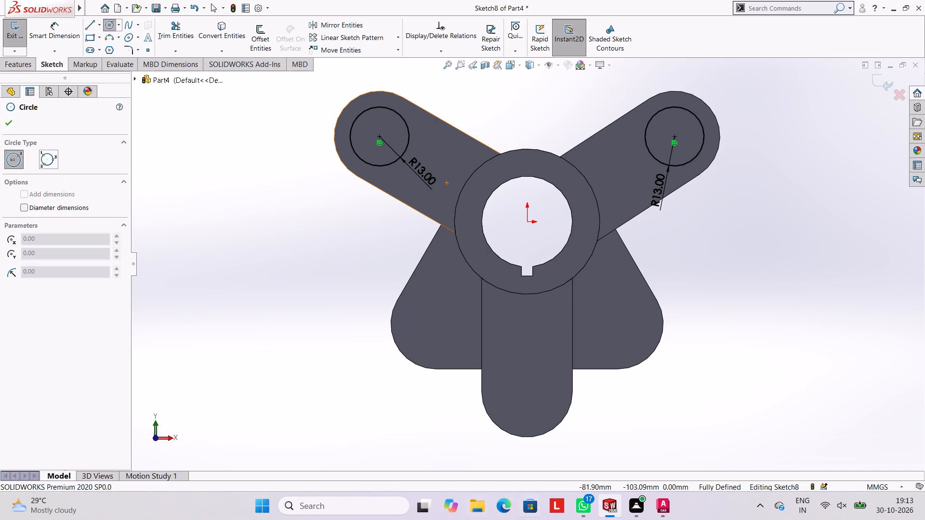
click(526, 392)
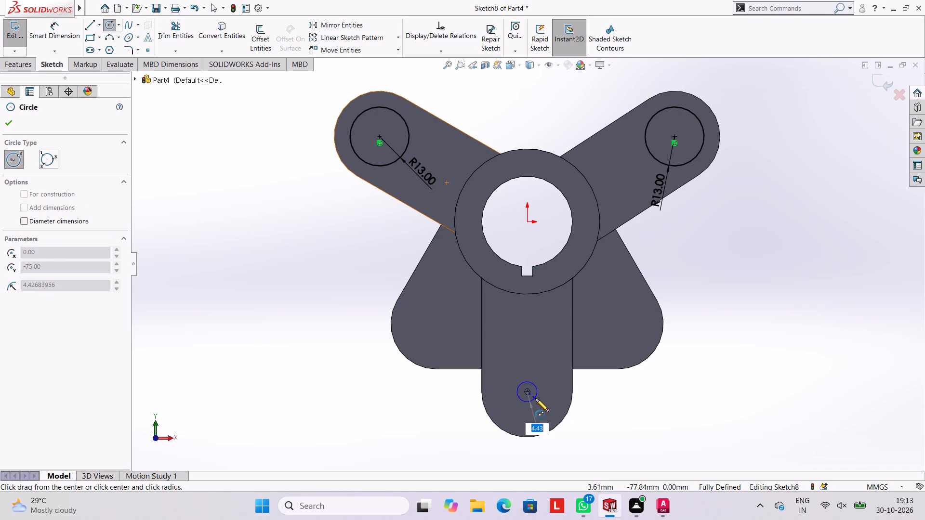
text(13)
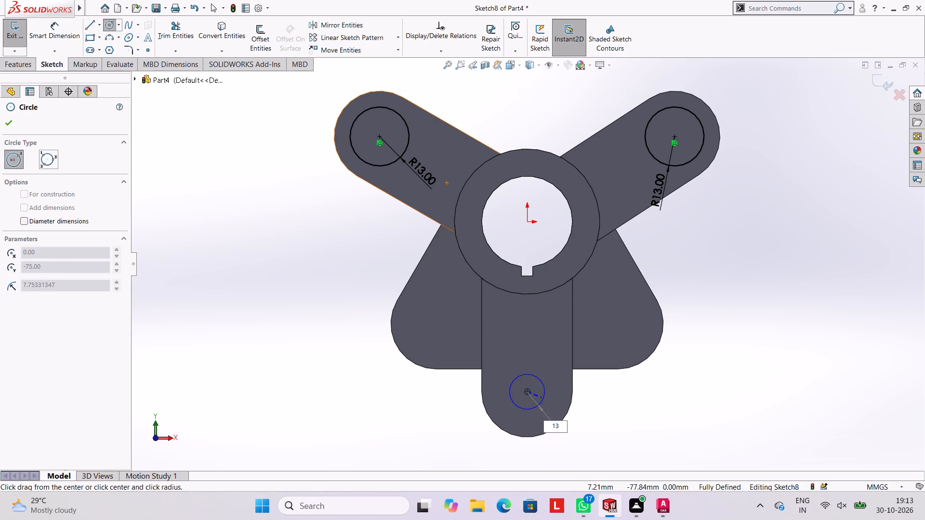
key(Return)
key(Escape)
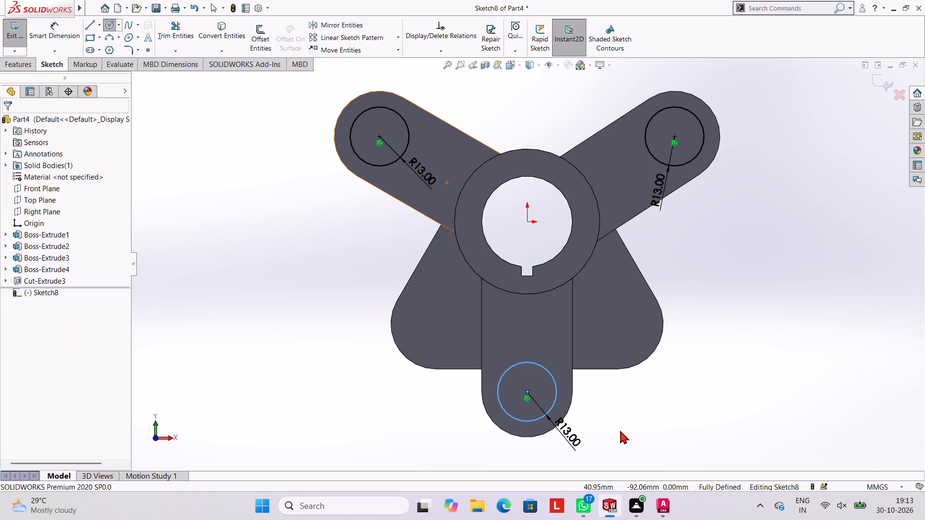
key(Escape)
key(Escape)
key(Escape)
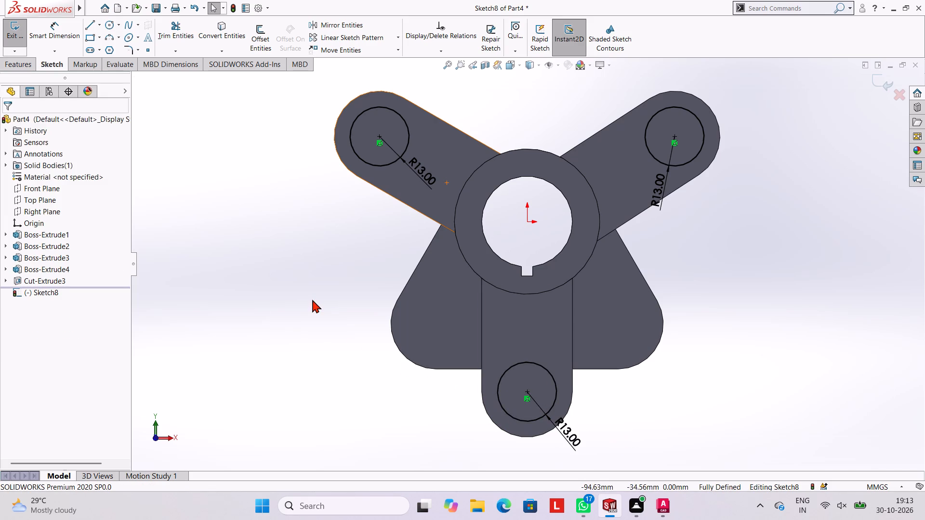
Extrude the three 13 mm radius circles as raised bosses on the arm ends with a blind depth of 4 mm.
click(27, 64)
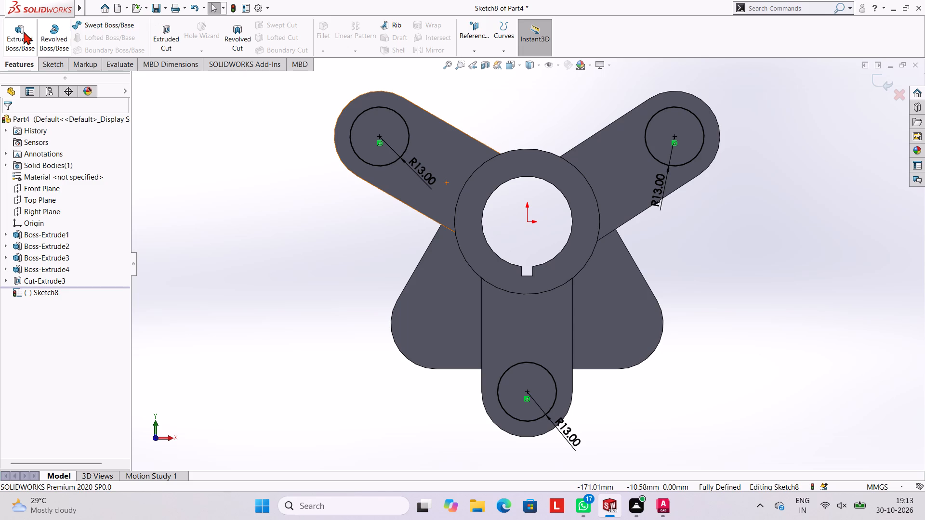
click(21, 30)
middle_drag(200, 129, 244, 151)
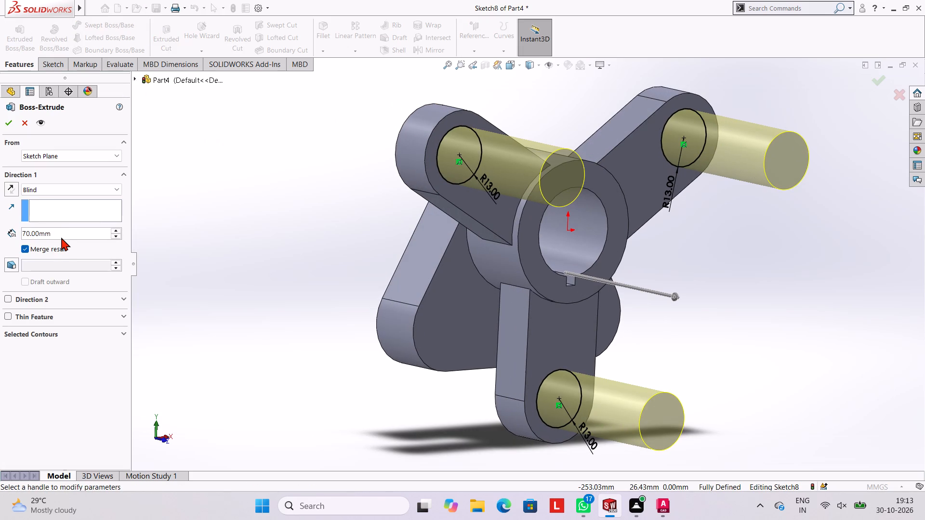
click(66, 234)
key(BackSpace)
key(BackSpace)
key(BackSpace)
key(BackSpace)
key(BackSpace)
key(BackSpace)
key(BackSpace)
key(BackSpace)
key(BackSpace)
key(BackSpace)
key(BackSpace)
key(BackSpace)
key(4)
key(Return)
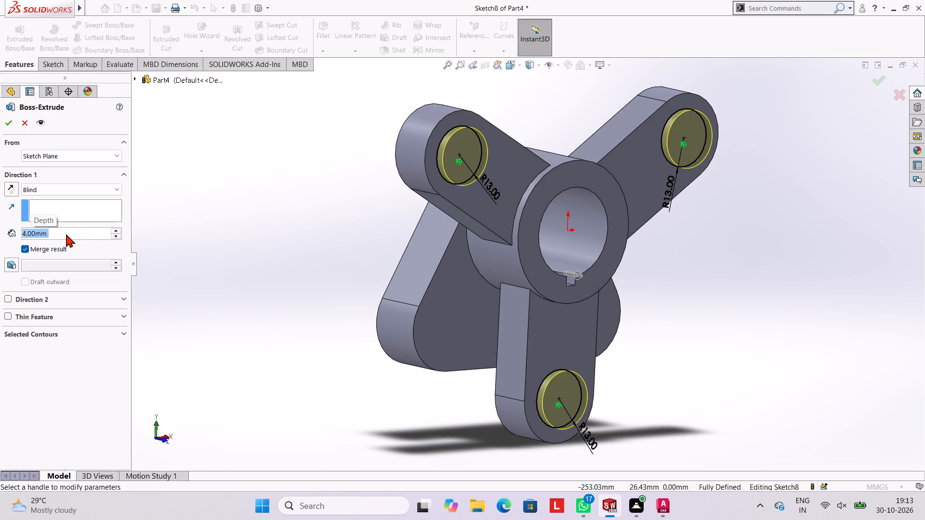
click(10, 121)
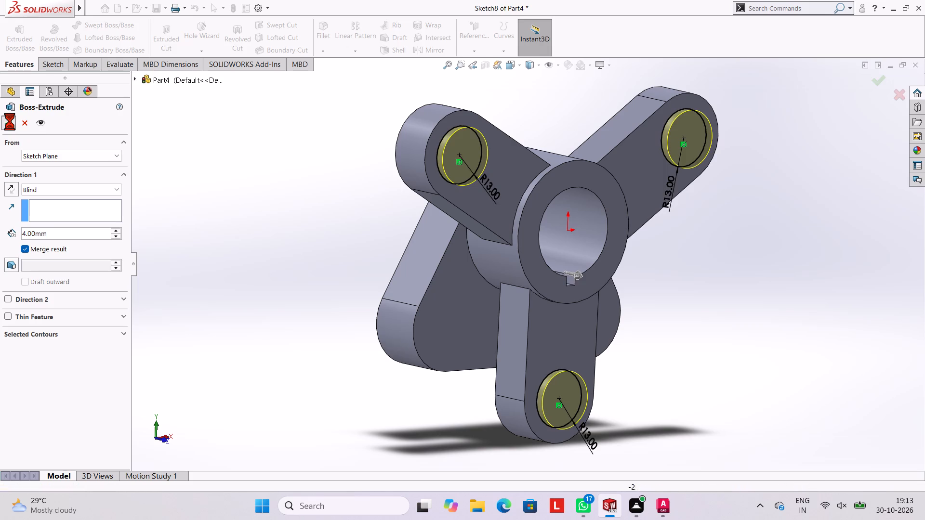
click(196, 154)
key(Escape)
middle_drag(703, 299, 719, 273)
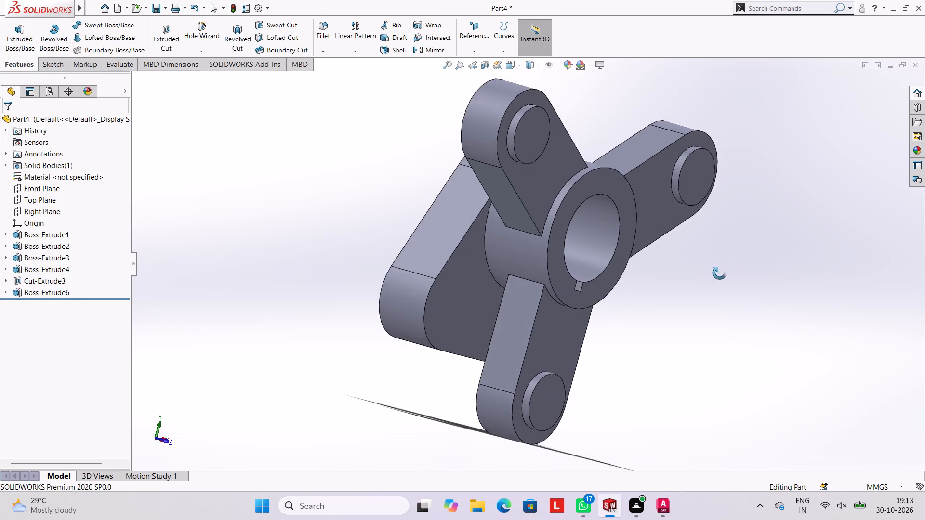
middle_drag(719, 273, 675, 260)
Start a sketch on the upper-left arm's raised boss face and draw a concentric circle of 8 mm radius.
click(425, 126)
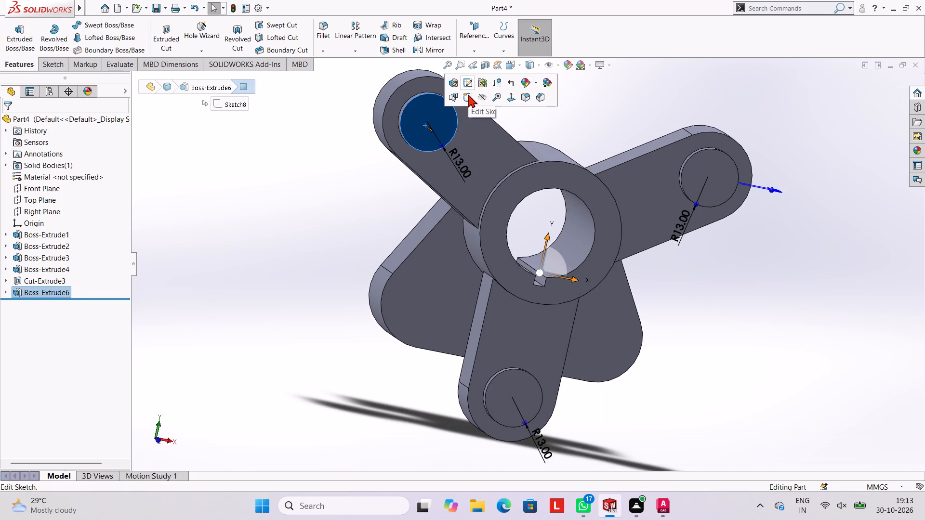
click(468, 98)
key(ctrl+8)
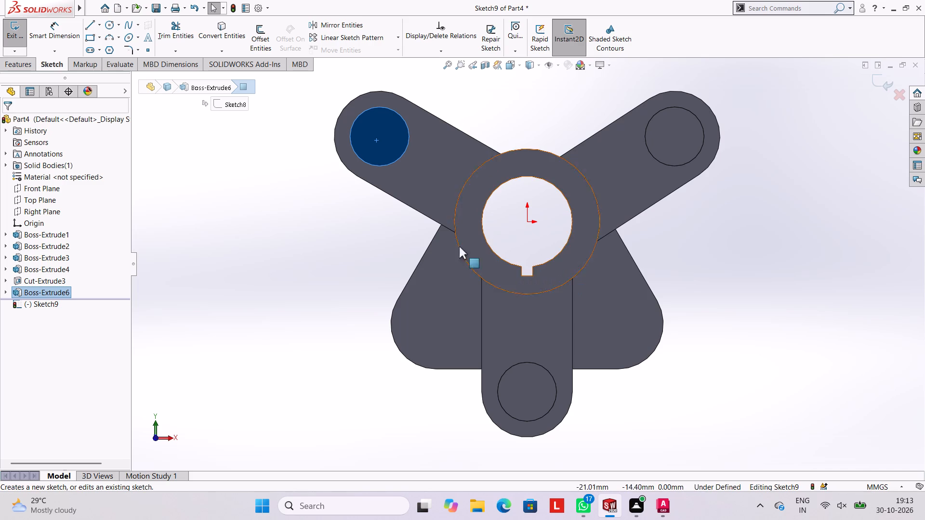
click(110, 27)
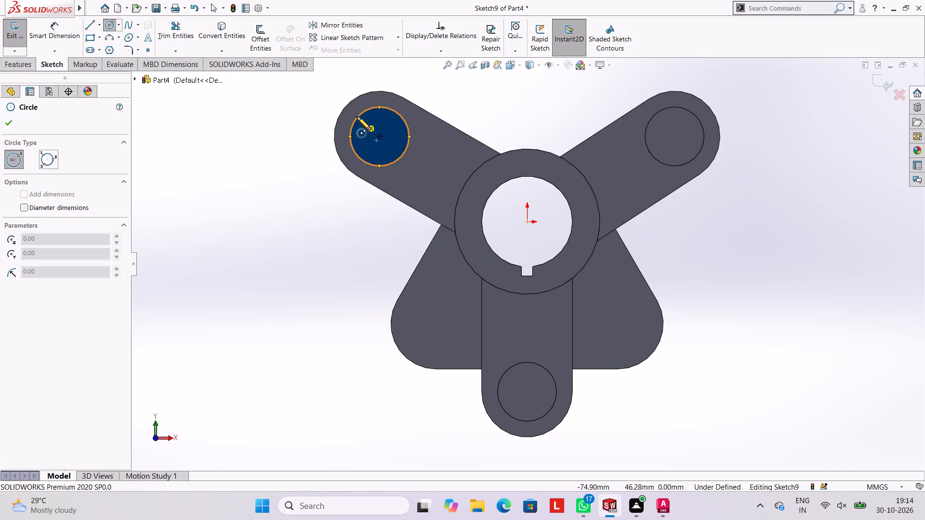
click(379, 137)
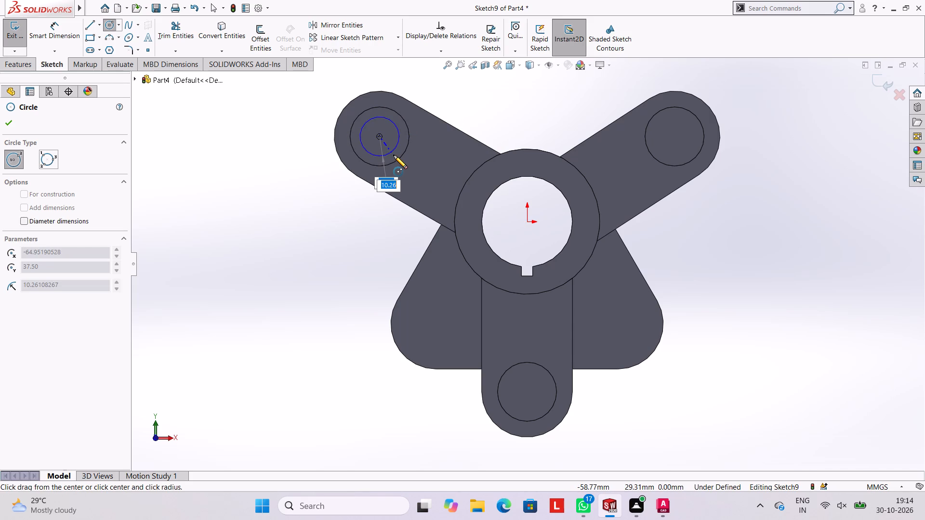
key(8)
key(Return)
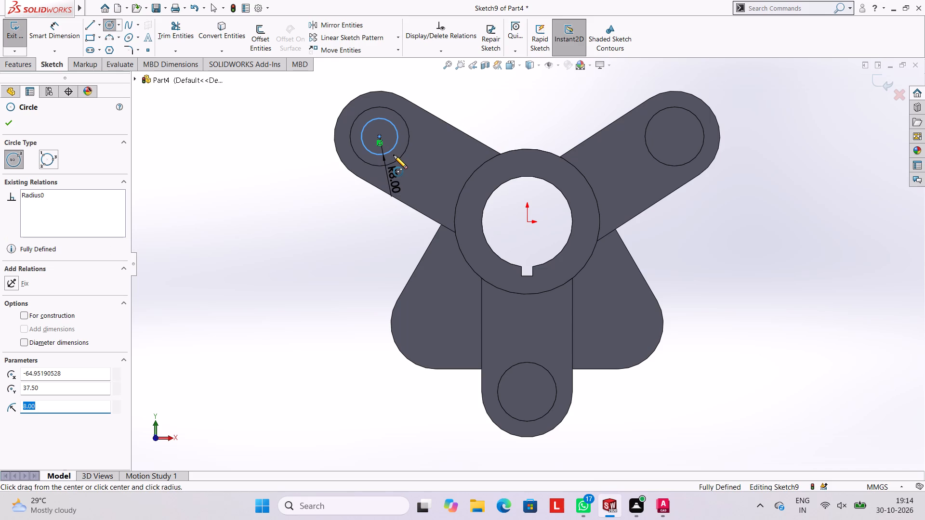
key(Escape)
key(Escape)
key(Escape)
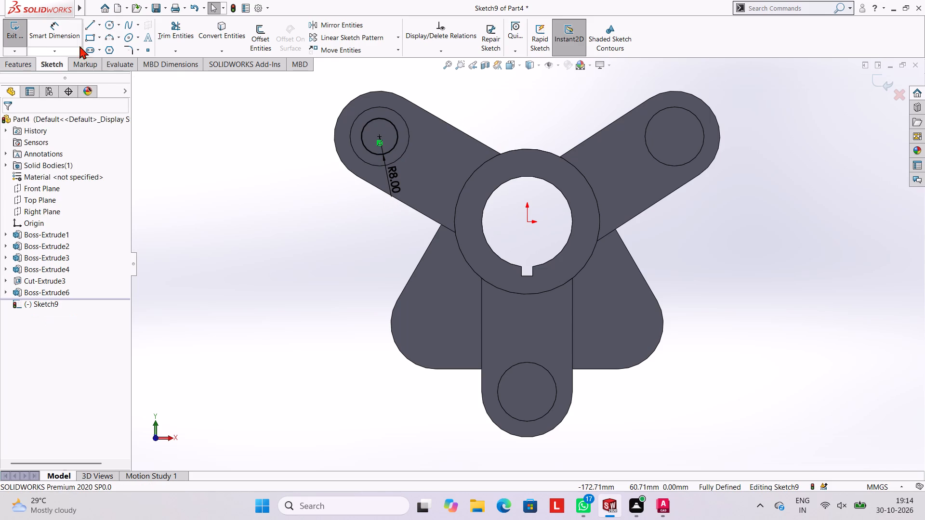
Sketch a circle of 8 mm radius concentric with the upper-right arm's raised boss.
click(108, 25)
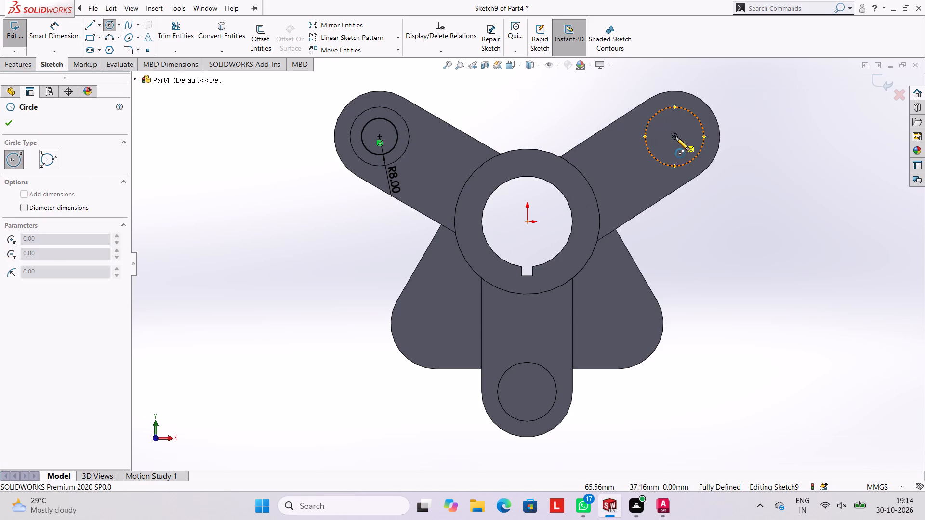
click(674, 137)
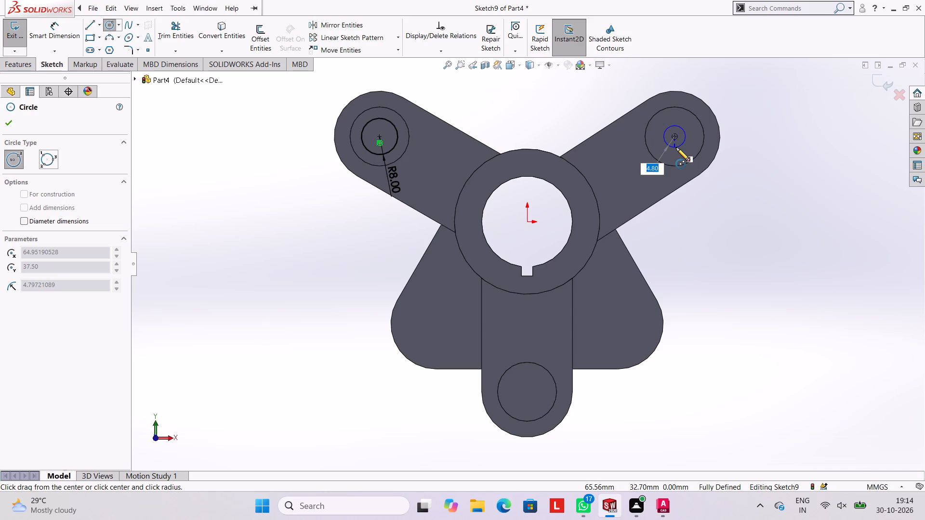
key(8)
key(Return)
key(Escape)
key(Escape)
key(Escape)
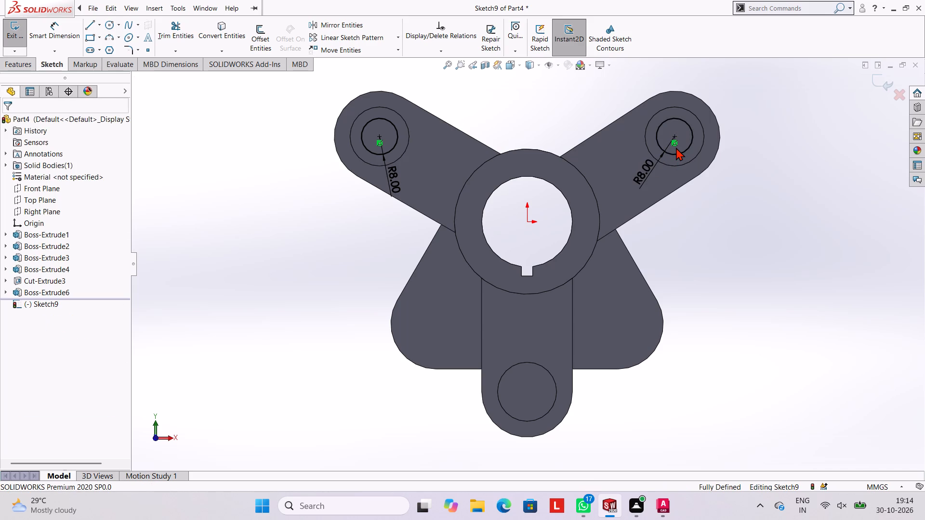
Sketch a circle of 8 mm radius concentric with the bottom arm's raised boss.
click(111, 21)
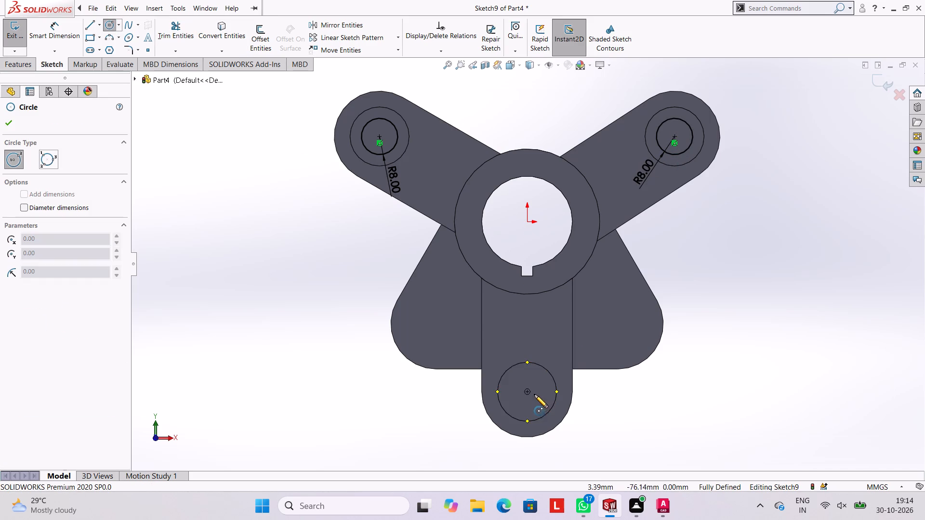
click(527, 391)
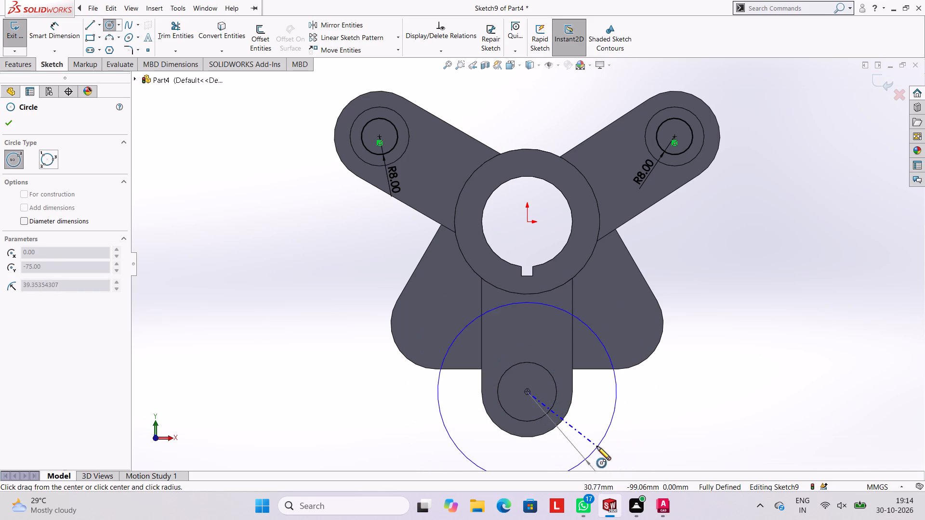
key(8)
key(Return)
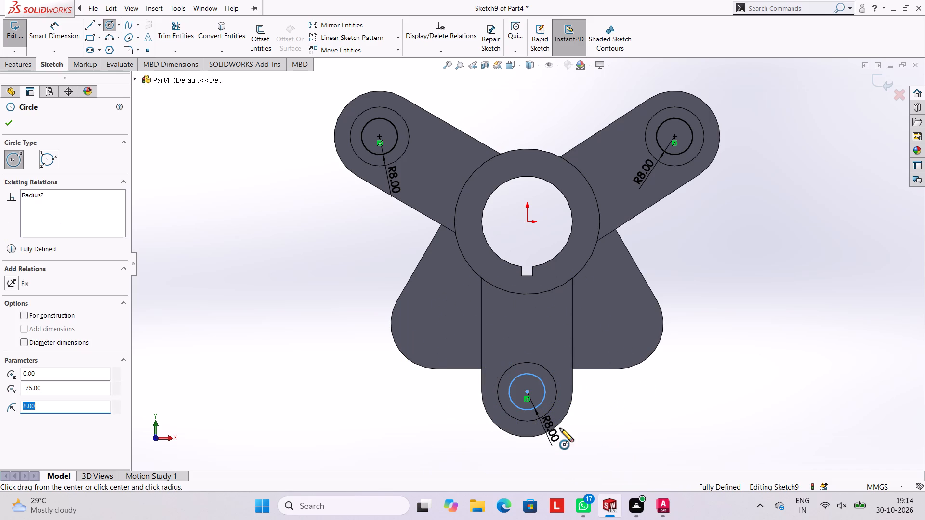
key(Escape)
key(Escape)
key(Escape)
key(Escape)
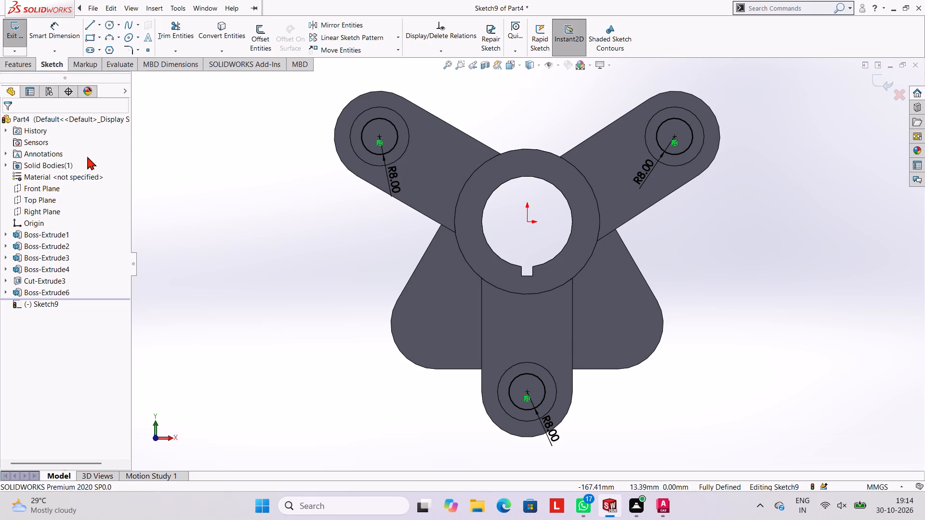
Start an extruded cut from the three 8 mm radius circles and open its blind depth for editing.
click(14, 65)
click(170, 44)
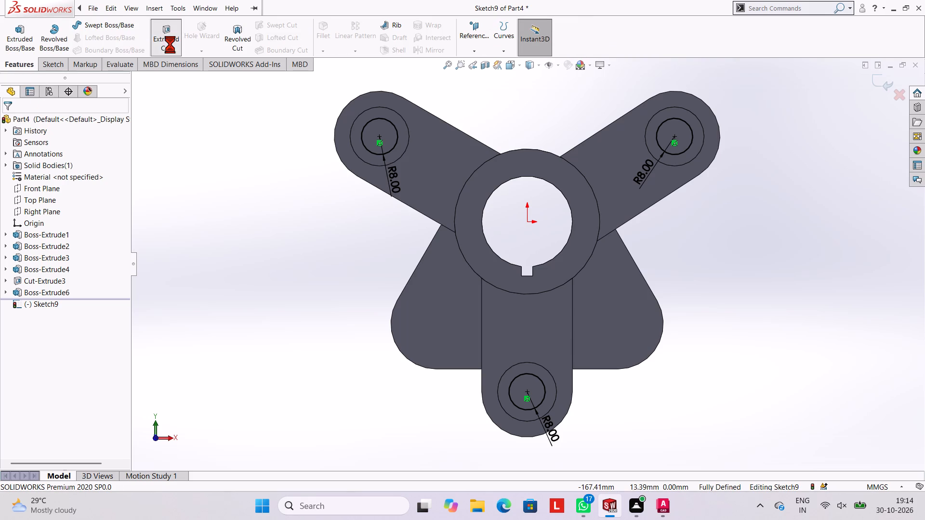
middle_drag(306, 189, 366, 199)
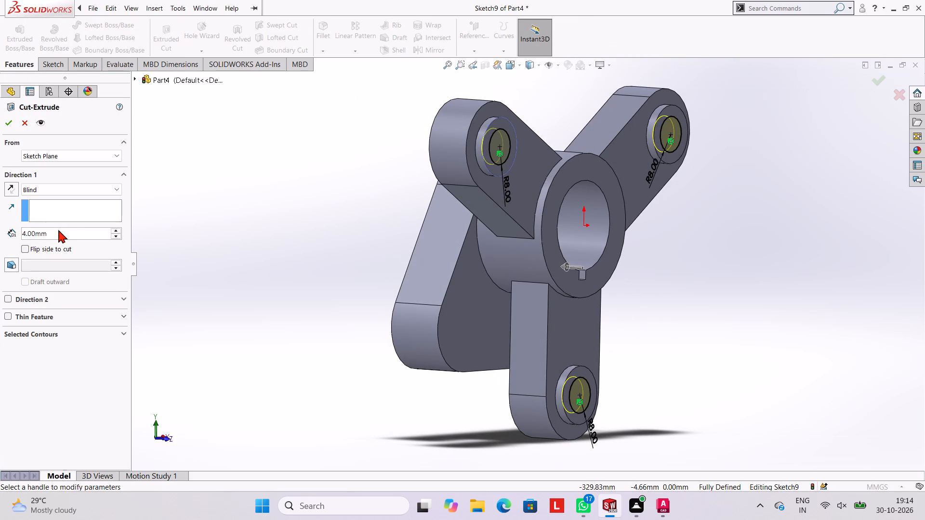
click(58, 230)
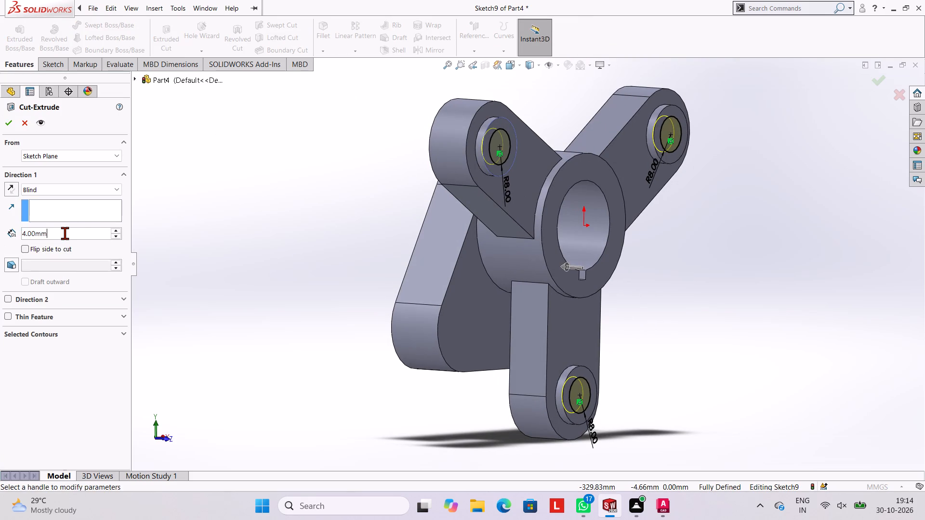
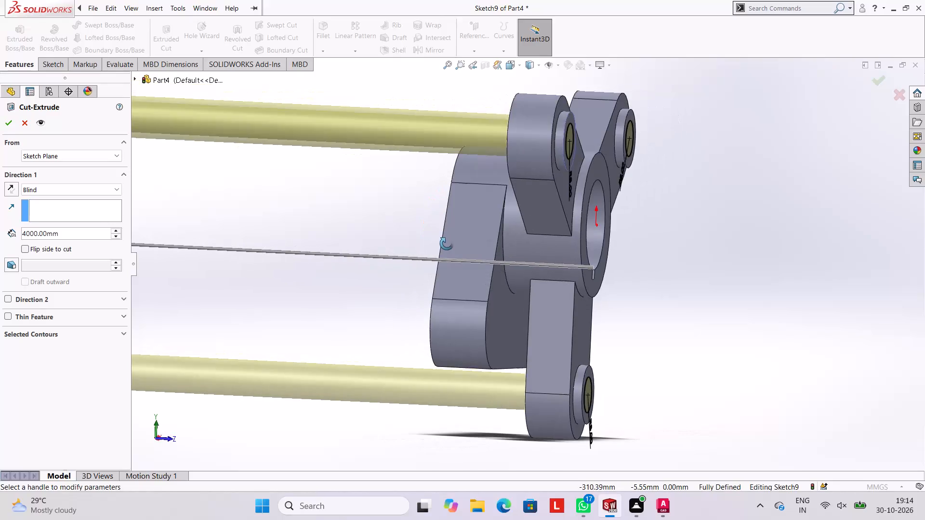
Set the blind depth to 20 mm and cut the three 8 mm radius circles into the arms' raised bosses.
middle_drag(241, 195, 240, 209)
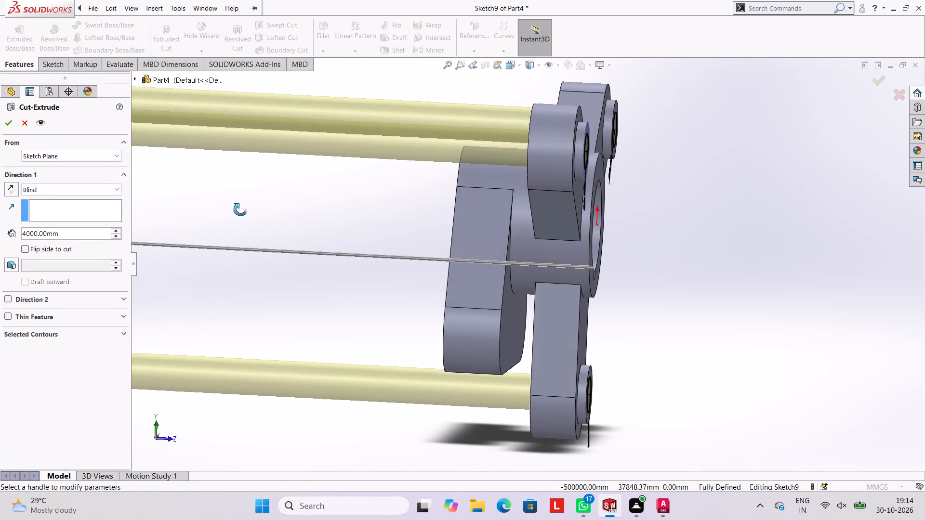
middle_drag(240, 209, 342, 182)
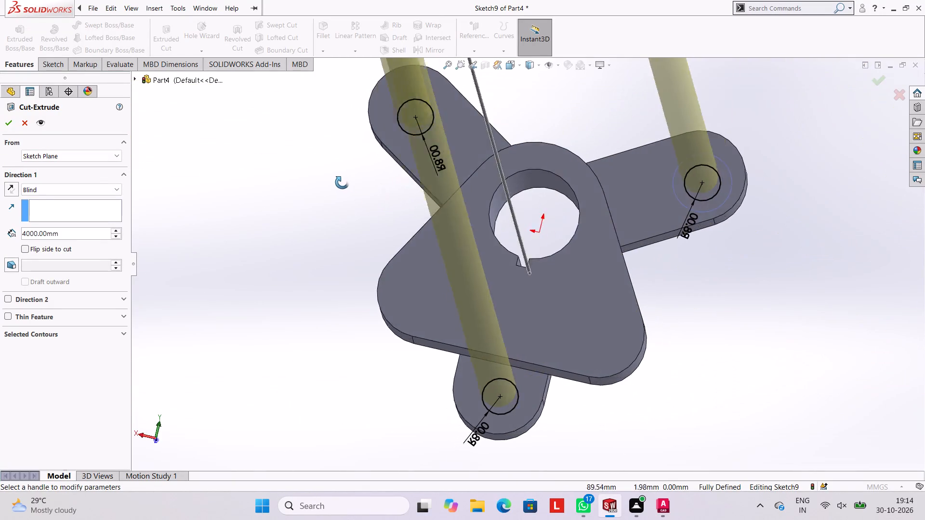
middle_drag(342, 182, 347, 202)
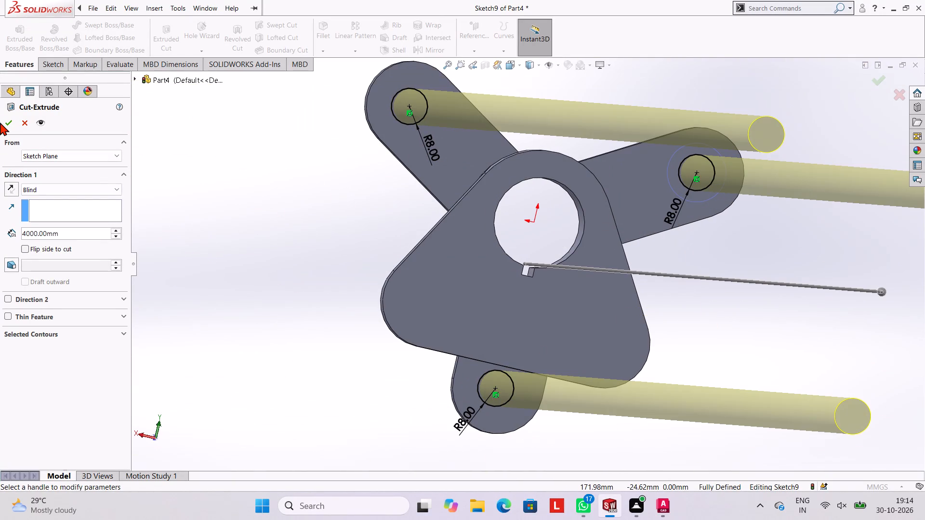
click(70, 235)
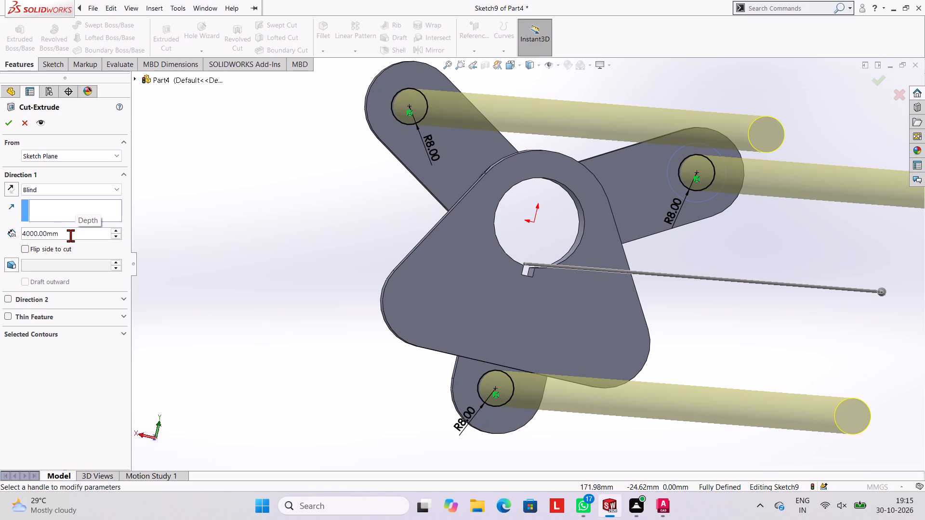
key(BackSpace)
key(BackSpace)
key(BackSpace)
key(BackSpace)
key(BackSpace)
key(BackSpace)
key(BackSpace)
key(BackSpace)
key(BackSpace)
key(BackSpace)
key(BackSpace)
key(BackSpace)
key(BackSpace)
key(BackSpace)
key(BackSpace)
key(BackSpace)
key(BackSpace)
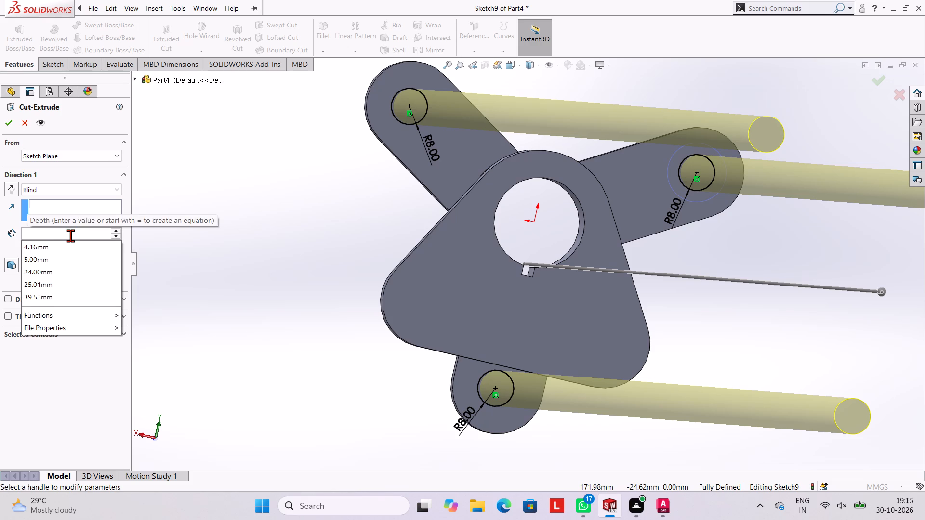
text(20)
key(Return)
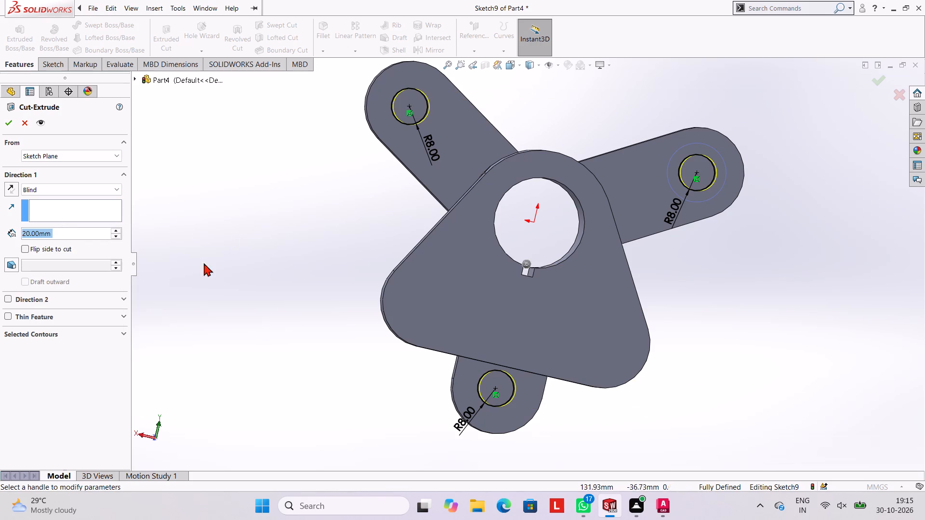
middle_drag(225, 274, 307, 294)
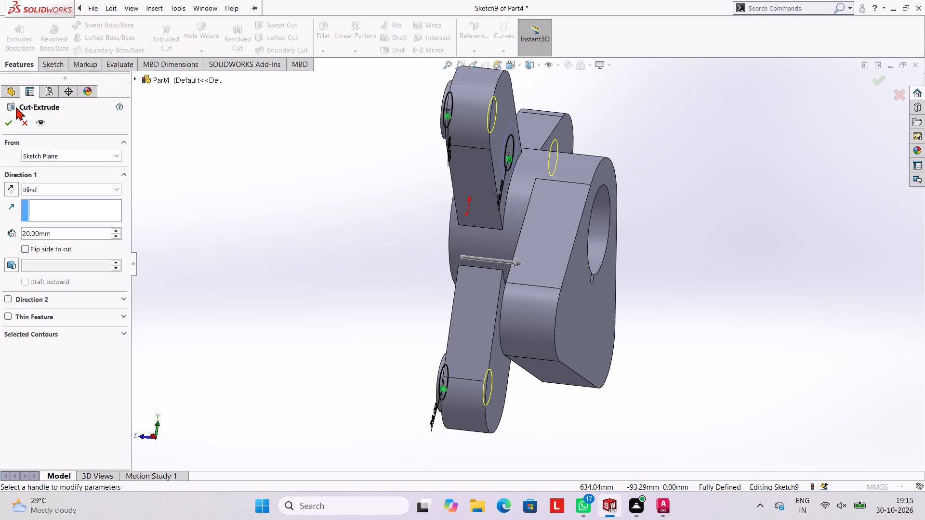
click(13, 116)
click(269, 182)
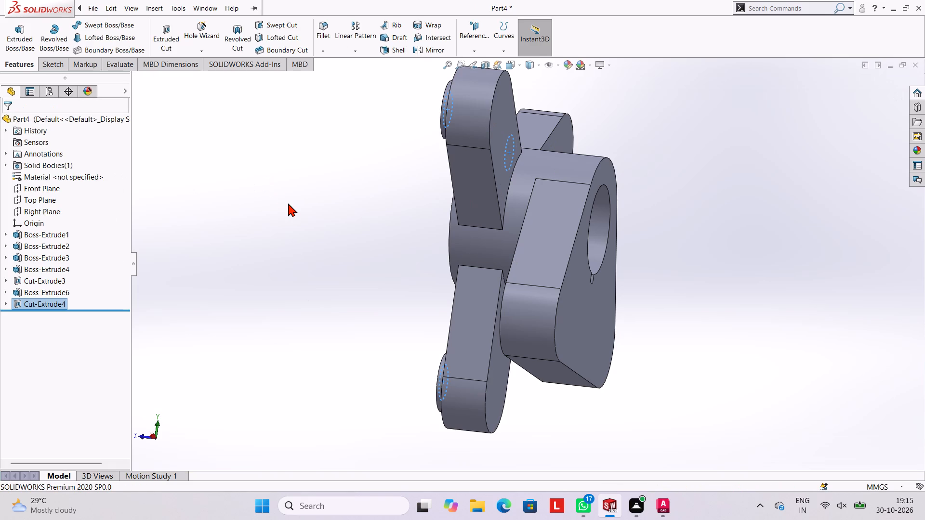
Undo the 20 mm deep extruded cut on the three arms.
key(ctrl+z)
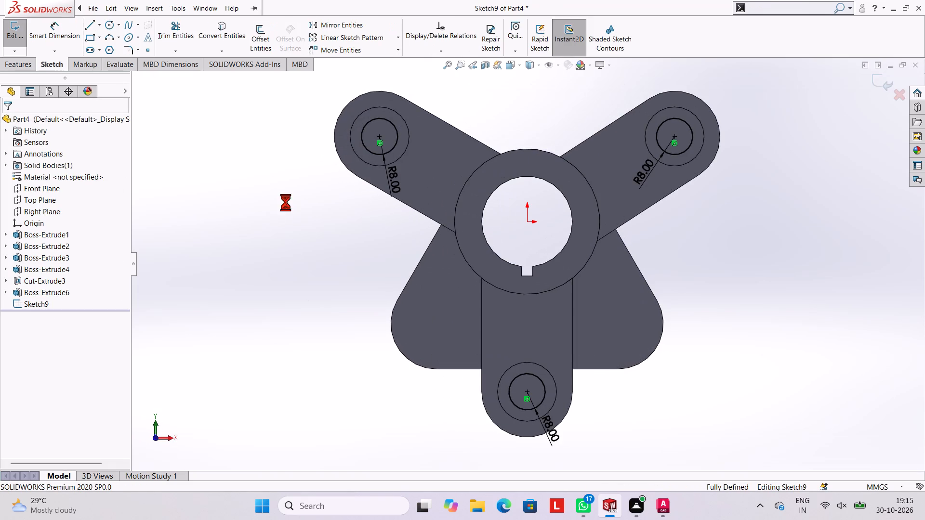
Extrude-cut the three 8 mm radius circles through the arms with a blind depth of 30 mm.
click(26, 62)
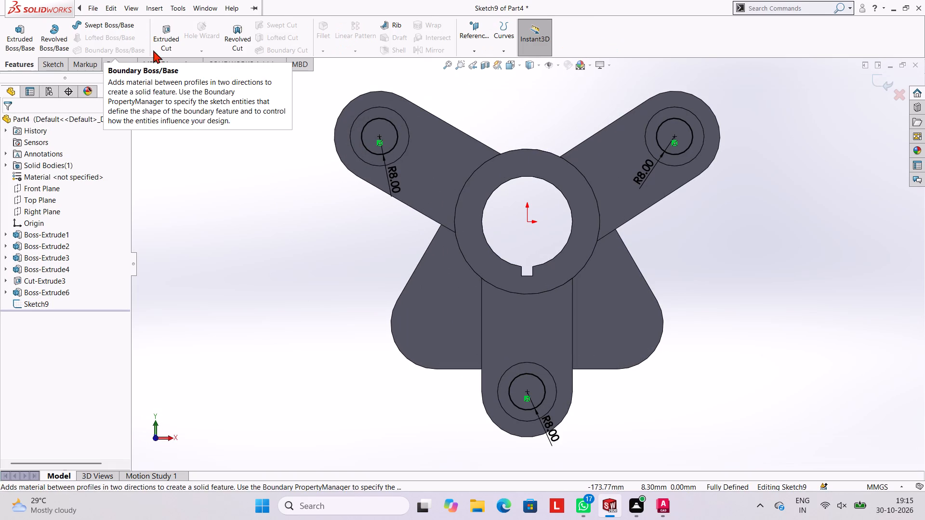
click(162, 37)
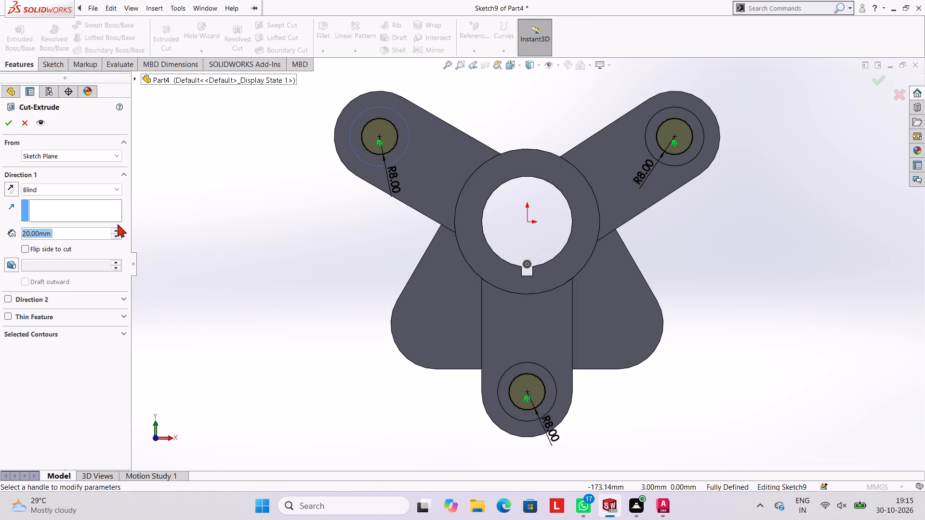
text(30)
key(Return)
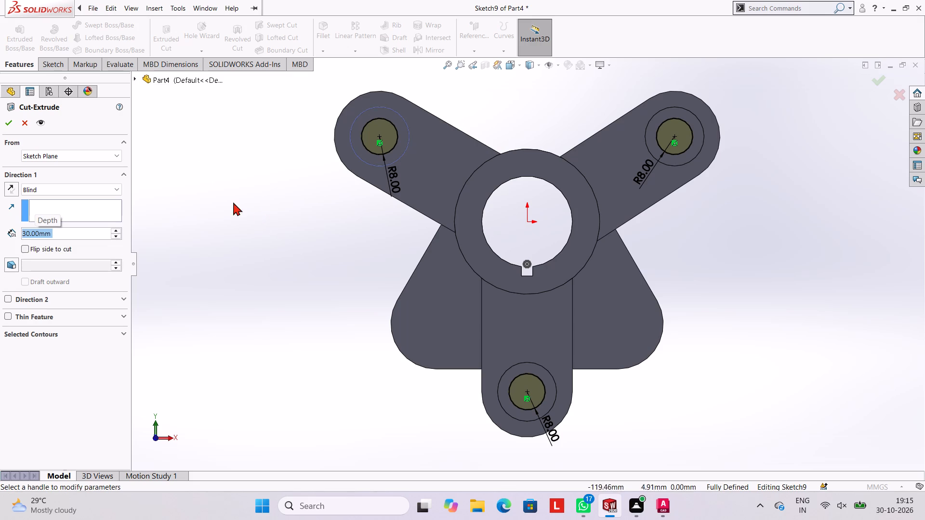
click(8, 117)
click(256, 168)
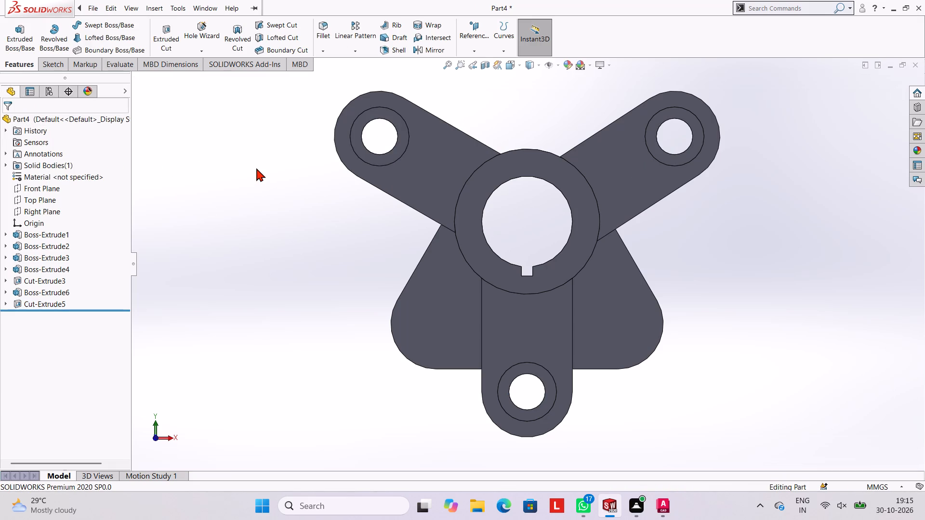
Start a sketch on the base plate's front face and draw a 12 mm radius circle concentric with its lower-left rounded corner.
middle_drag(637, 297, 637, 239)
scroll(658, 272, up, 1)
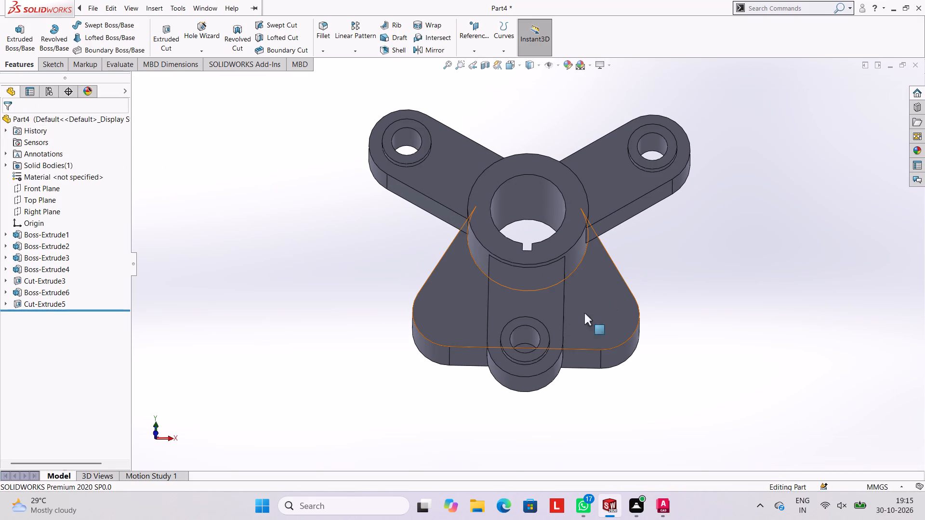
click(595, 305)
click(636, 283)
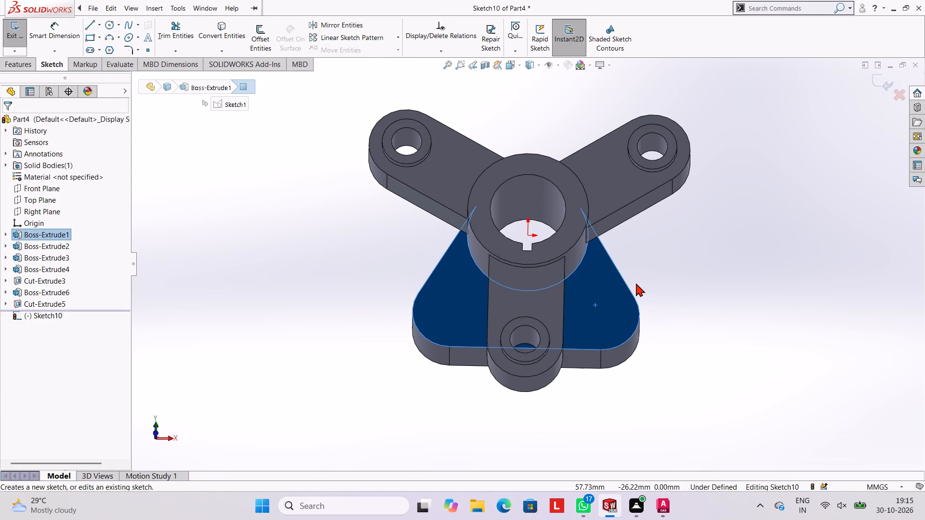
key(ctrl+8)
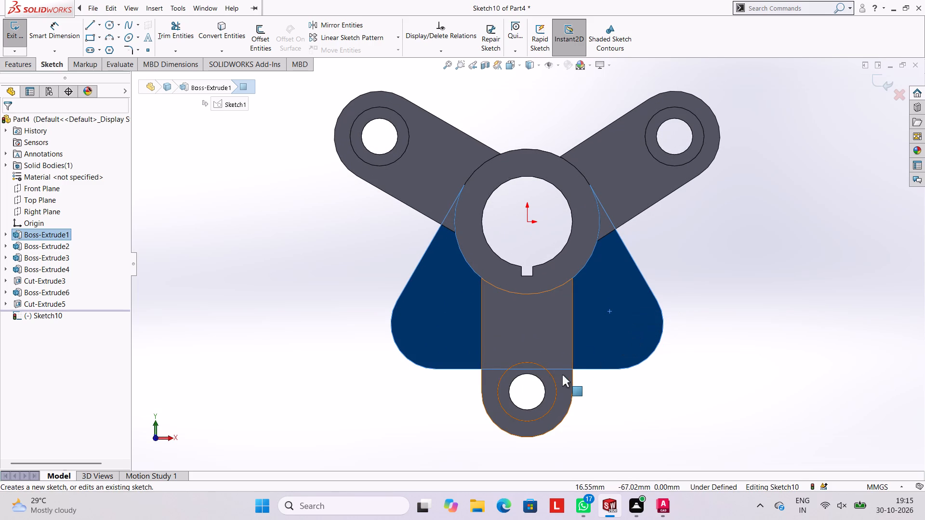
click(108, 23)
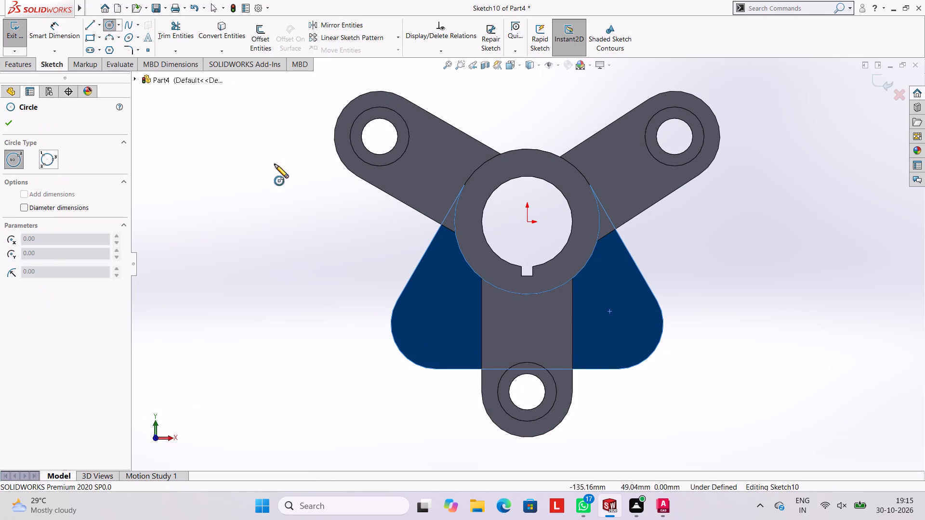
click(437, 323)
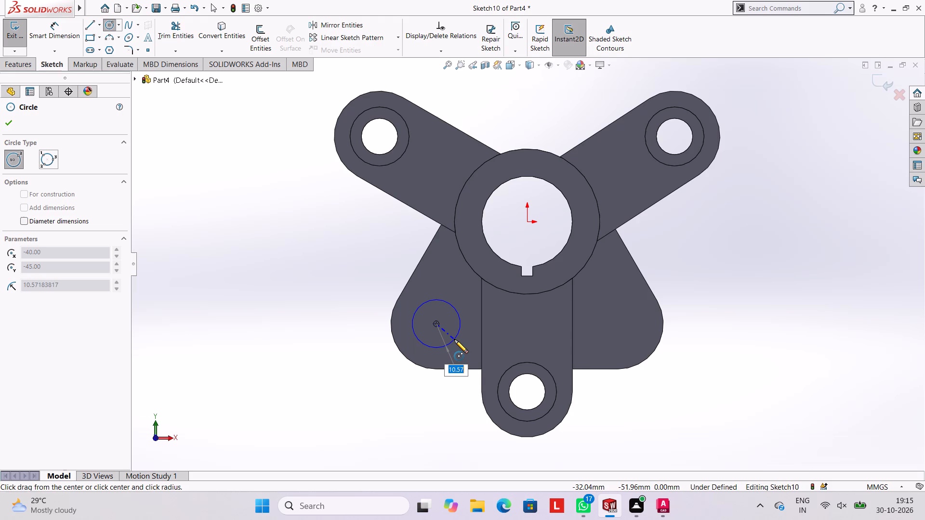
text(12)
key(Return)
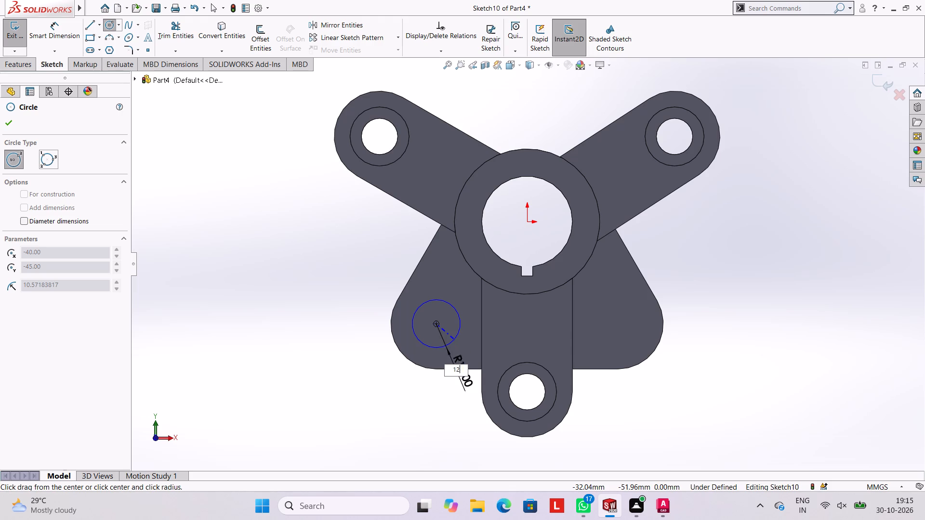
key(Escape)
key(Escape)
key(Escape)
key(Escape)
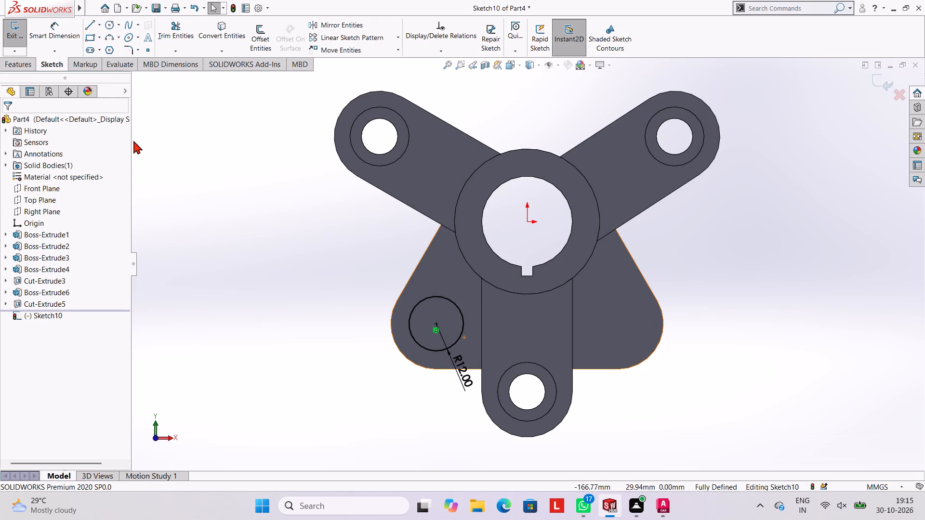
Sketch a circle of 12 mm radius concentric with the base plate's lower-right rounded corner.
click(106, 26)
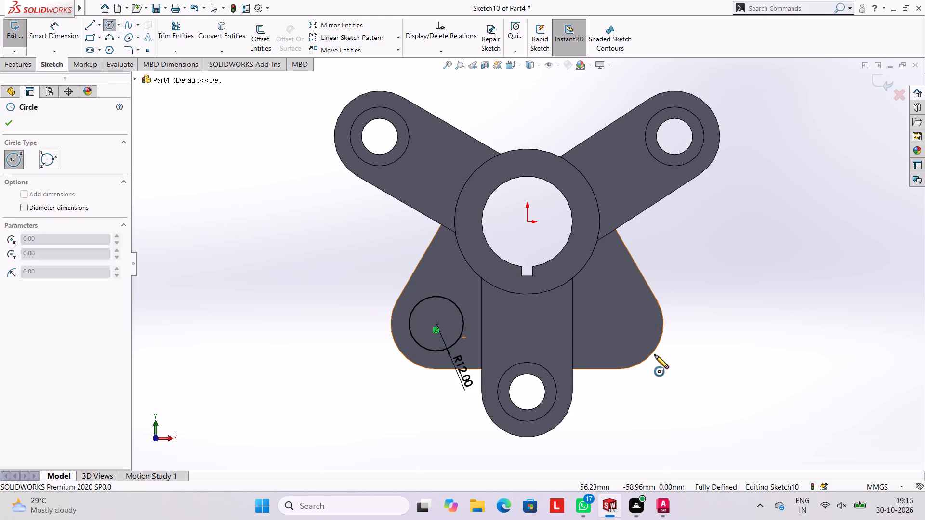
click(619, 324)
text(12)
key(Return)
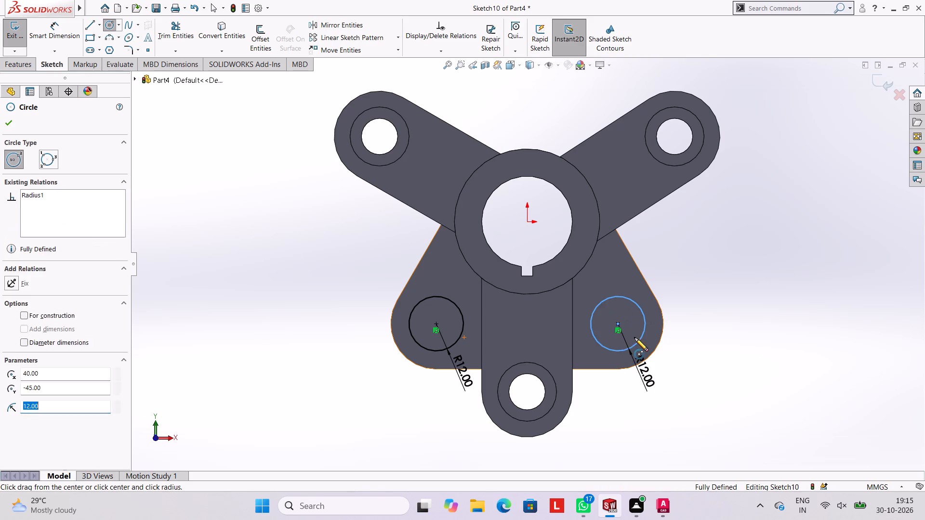
key(Escape)
key(Escape)
key(Escape)
key(Escape)
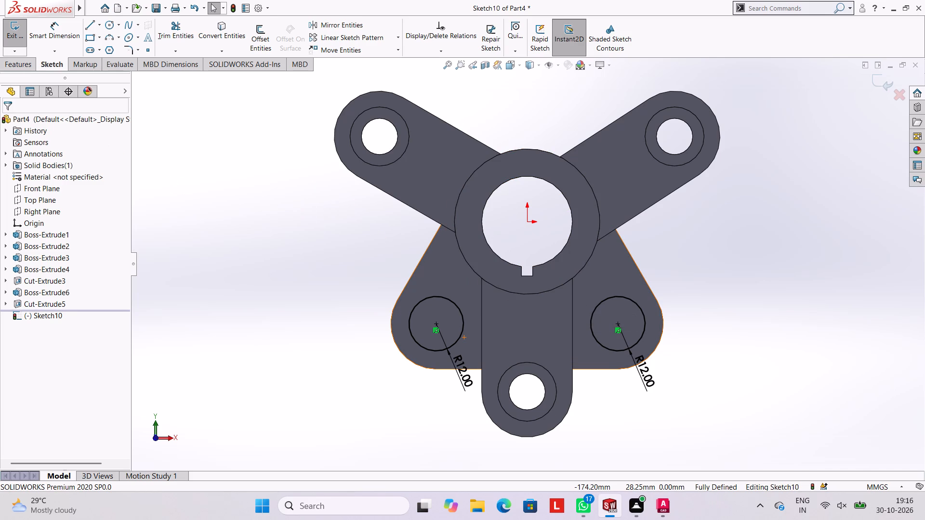
Extrude-cut the two 12 mm radius circles into the base plate with a blind depth of 6 mm.
click(25, 66)
click(161, 43)
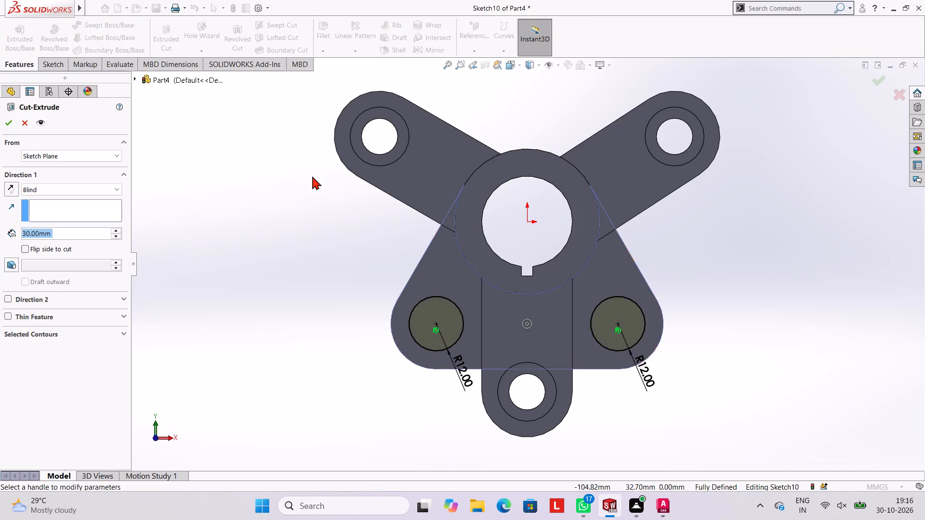
scroll(648, 395, up, 1)
middle_drag(655, 404, 666, 312)
click(49, 232)
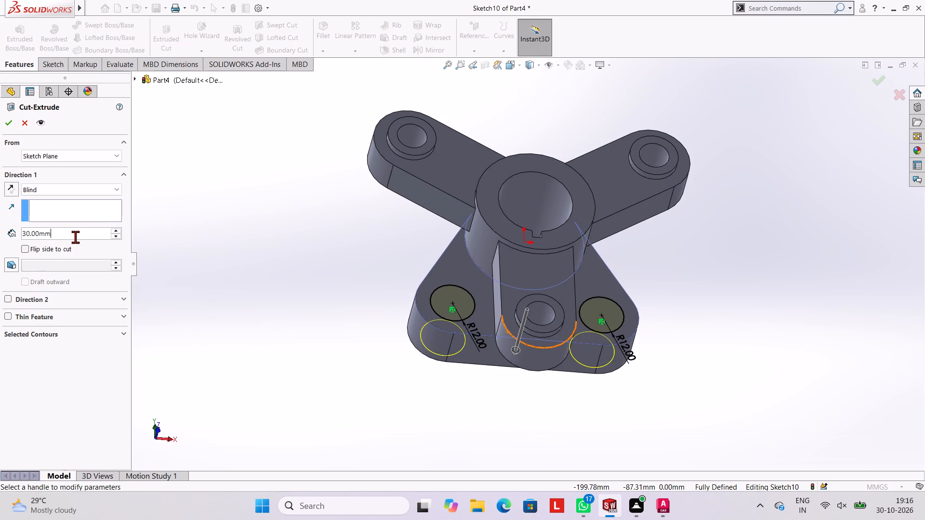
key(BackSpace)
key(BackSpace)
key(BackSpace)
key(BackSpace)
key(BackSpace)
key(BackSpace)
key(BackSpace)
key(BackSpace)
key(BackSpace)
key(BackSpace)
key(BackSpace)
key(BackSpace)
key(BackSpace)
key(BackSpace)
key(BackSpace)
key(BackSpace)
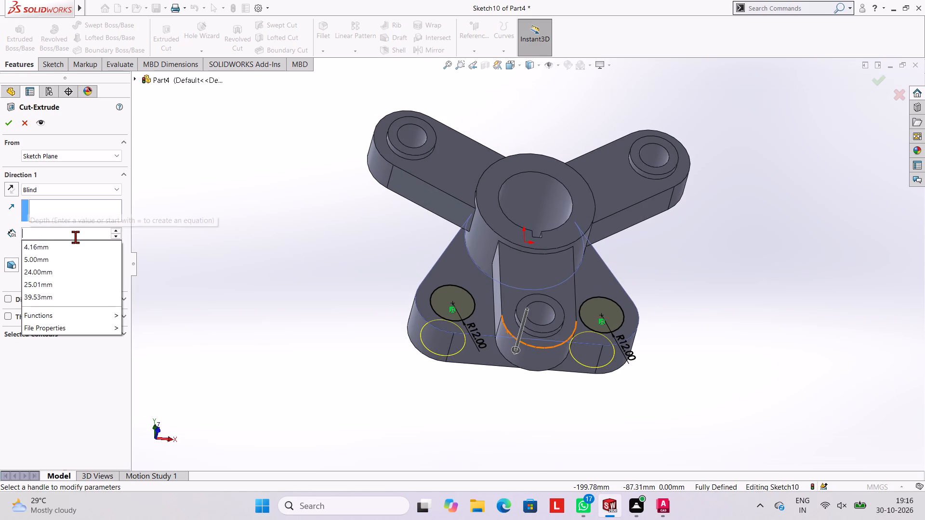
key(6)
key(Return)
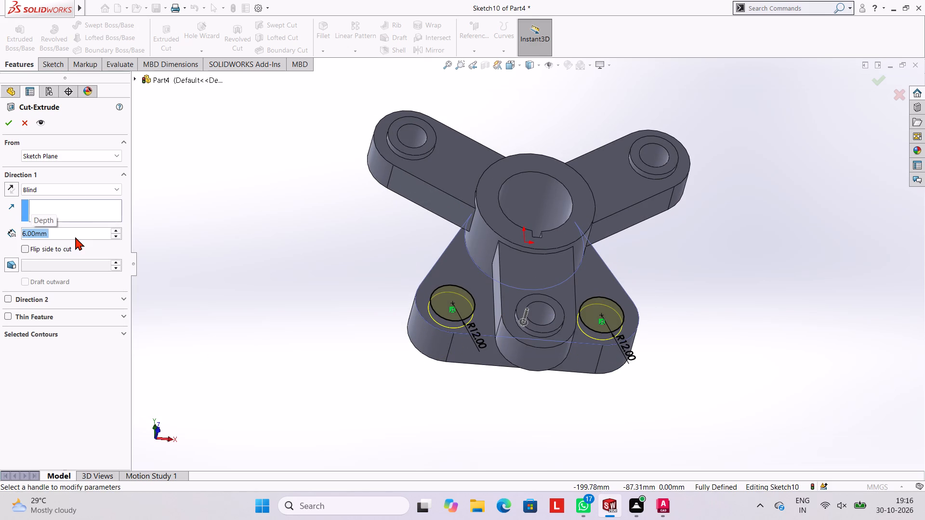
click(7, 126)
click(181, 191)
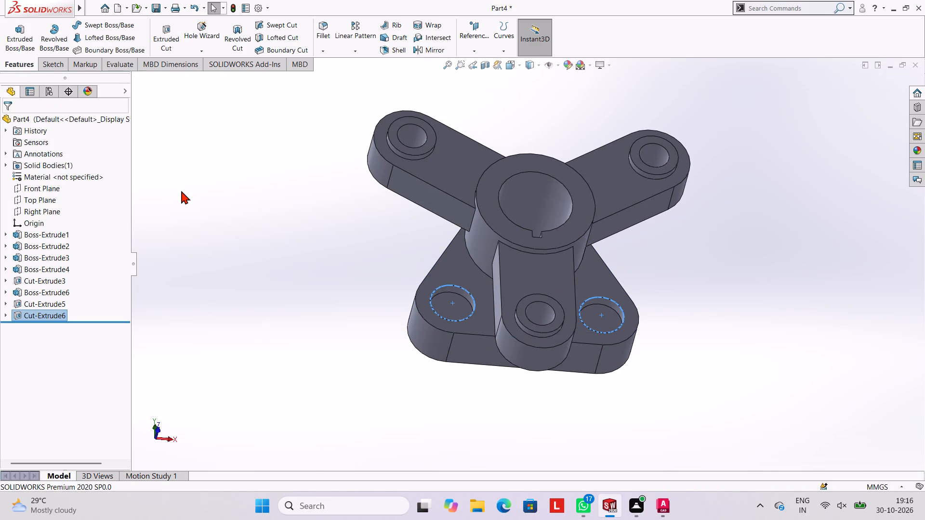
Start a sketch on the floor of the base plate's lower-left recess and draw a concentric circle of 7 mm radius.
click(455, 308)
click(498, 281)
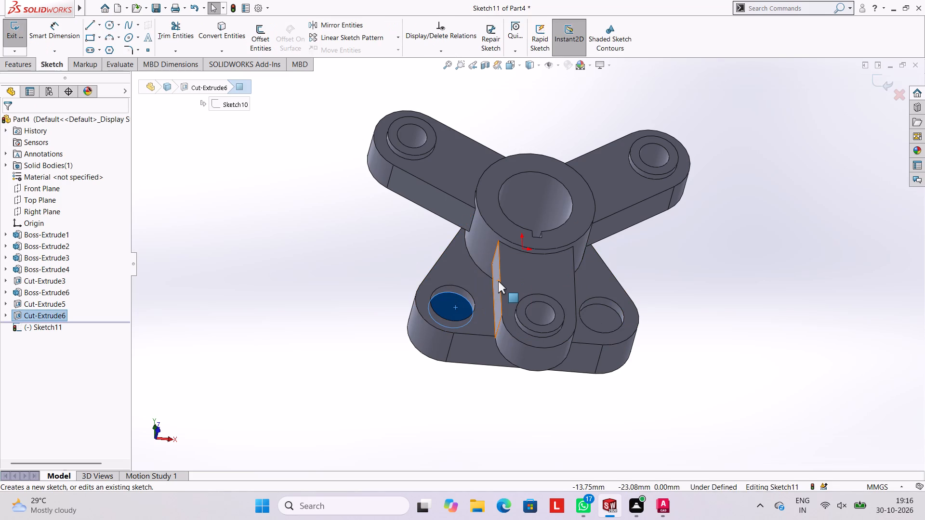
key(ctrl+8)
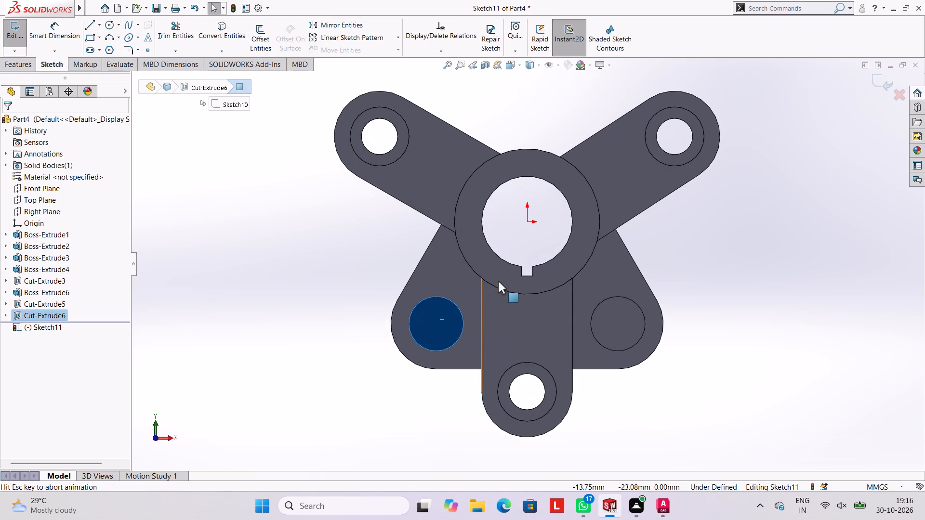
click(109, 25)
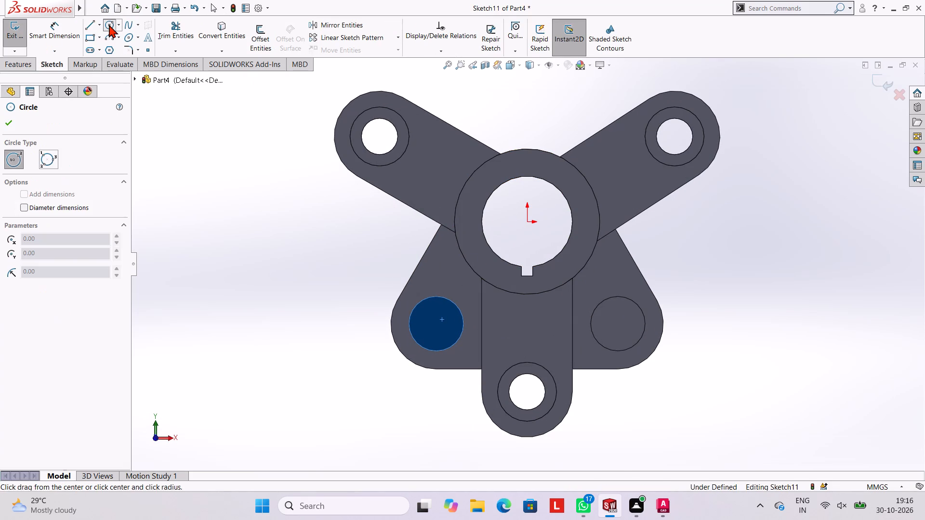
click(437, 324)
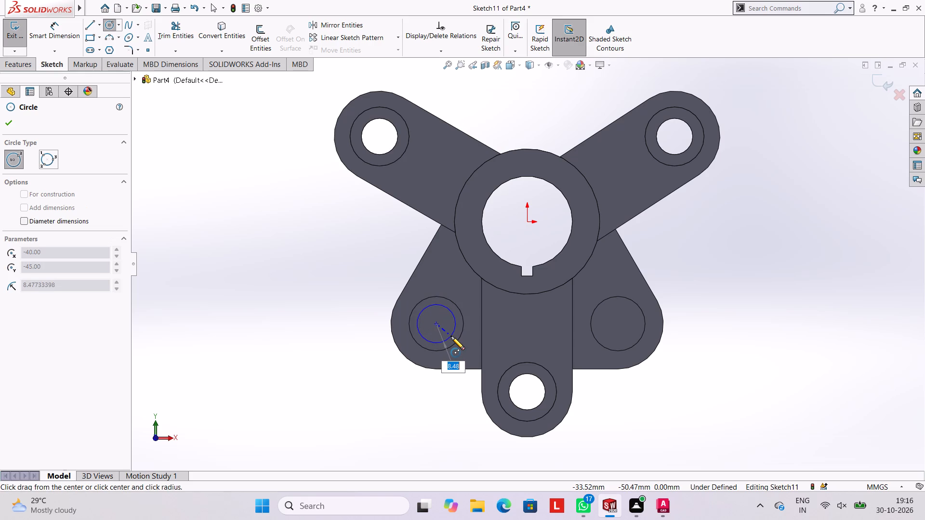
key(7)
key(Return)
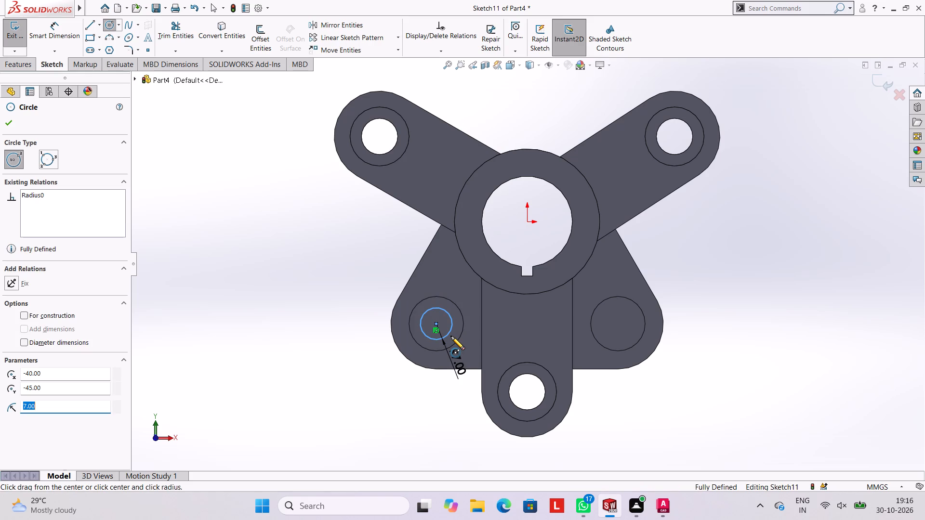
key(Escape)
key(Escape)
key(Escape)
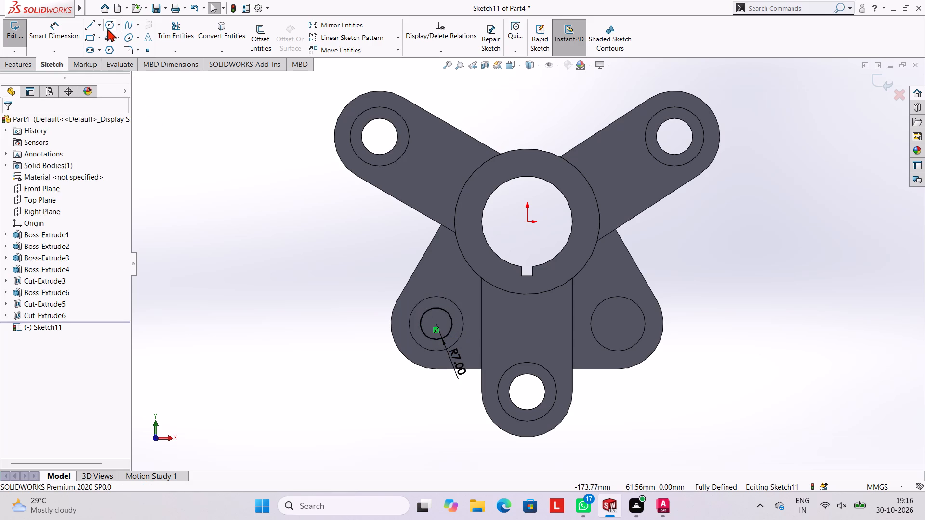
Sketch a circle of 7 mm radius concentric with the base plate's lower-right recess.
click(108, 24)
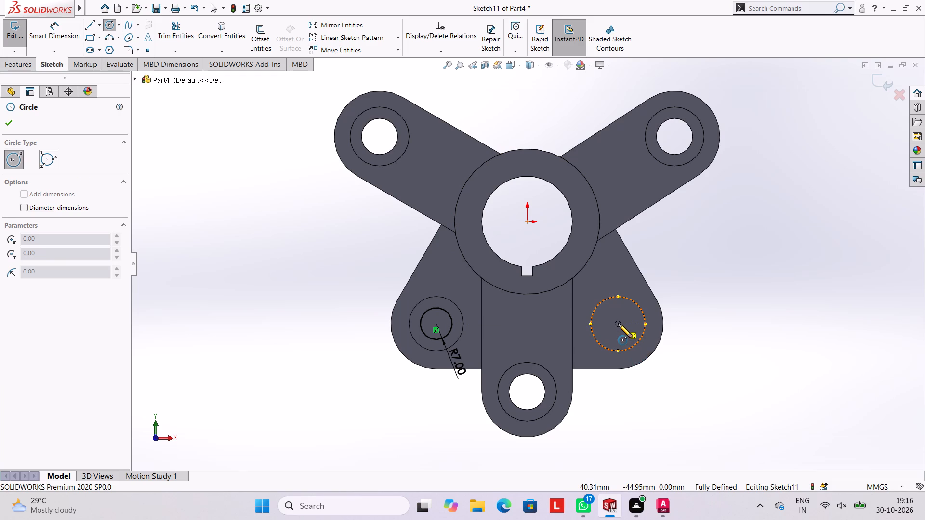
click(618, 324)
key(7)
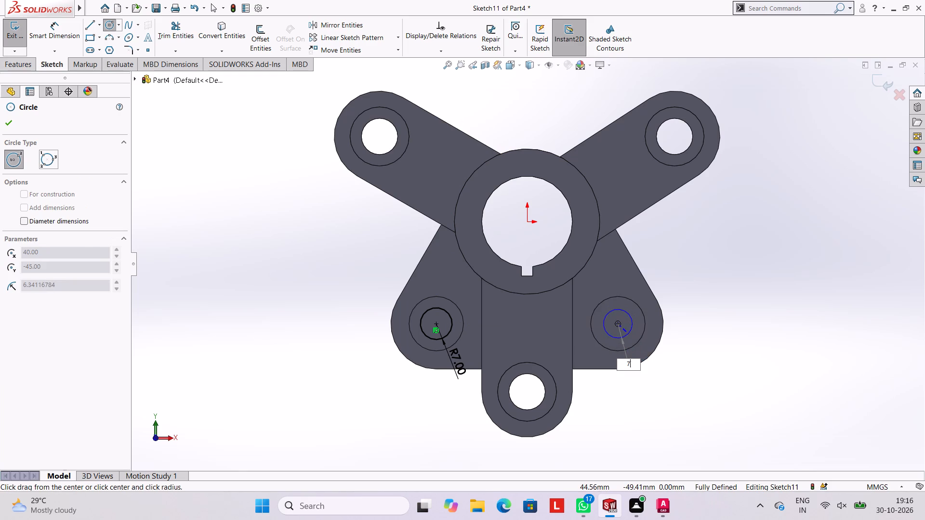
key(Return)
key(Escape)
key(Escape)
key(Escape)
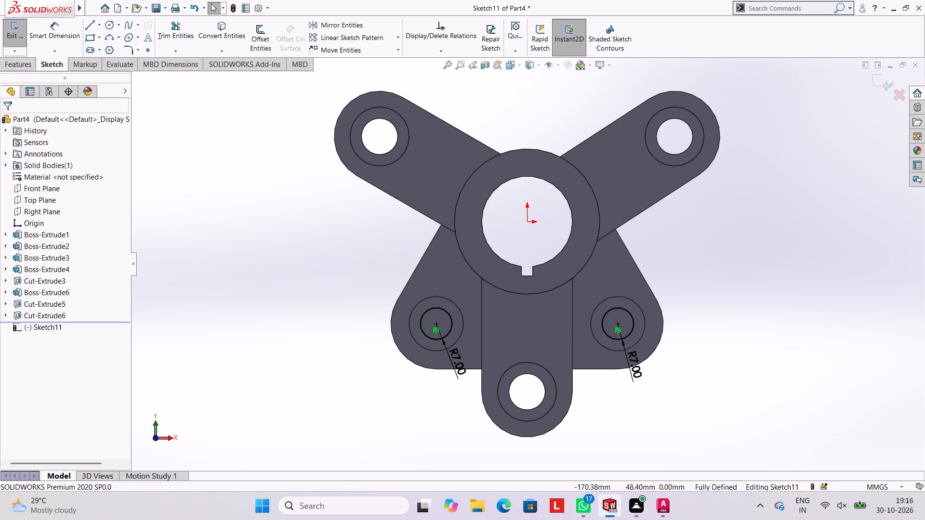
Extrude-cut the two 7 mm radius circles down through the base plate with a blind depth of 20 mm.
click(24, 60)
click(167, 33)
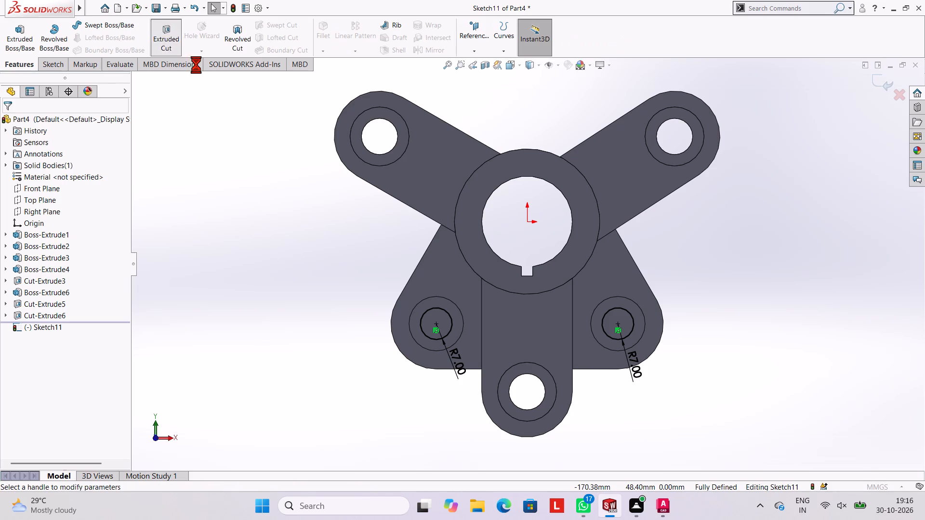
middle_drag(681, 336, 671, 191)
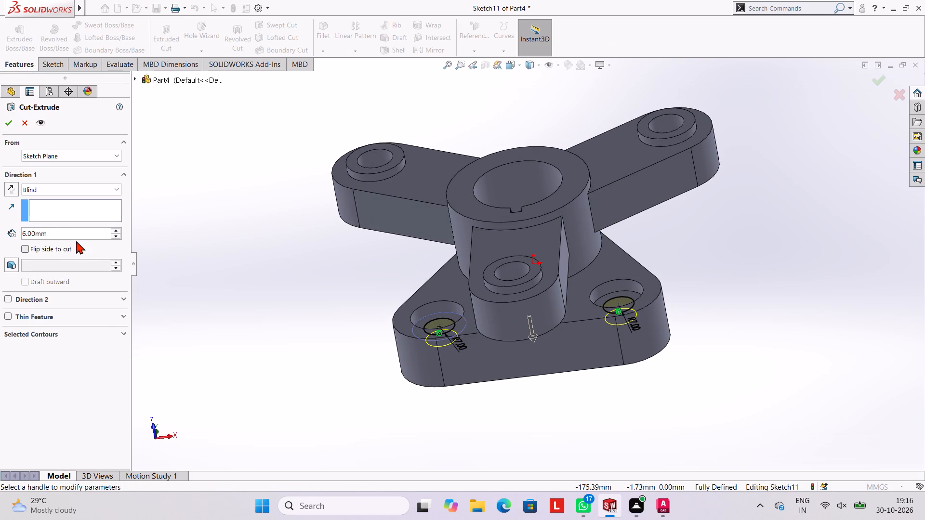
click(68, 230)
key(BackSpace)
key(BackSpace)
key(BackSpace)
key(BackSpace)
key(BackSpace)
key(BackSpace)
key(BackSpace)
key(BackSpace)
key(BackSpace)
key(BackSpace)
key(BackSpace)
key(BackSpace)
key(BackSpace)
key(BackSpace)
key(BackSpace)
text(20)
key(Return)
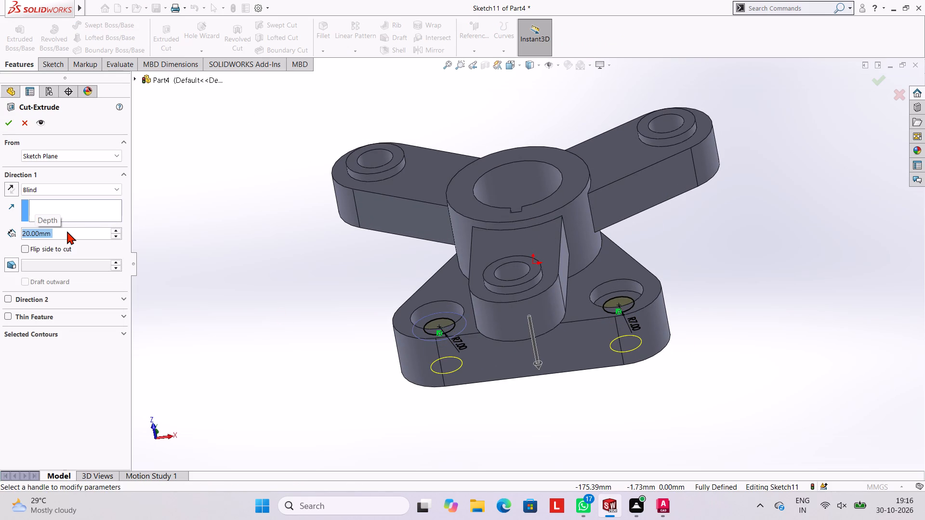
scroll(229, 237, down, 1)
middle_drag(349, 312, 444, 291)
scroll(446, 291, up, 1)
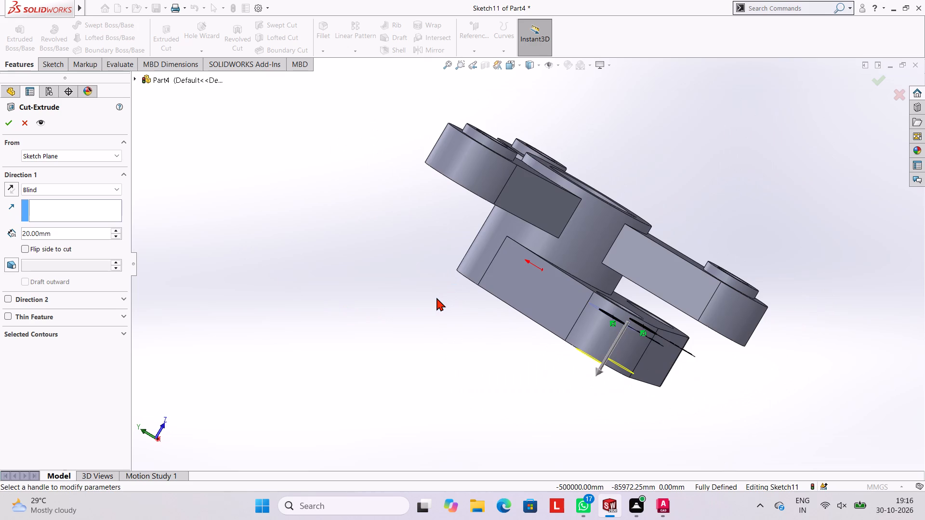
middle_drag(397, 350, 409, 348)
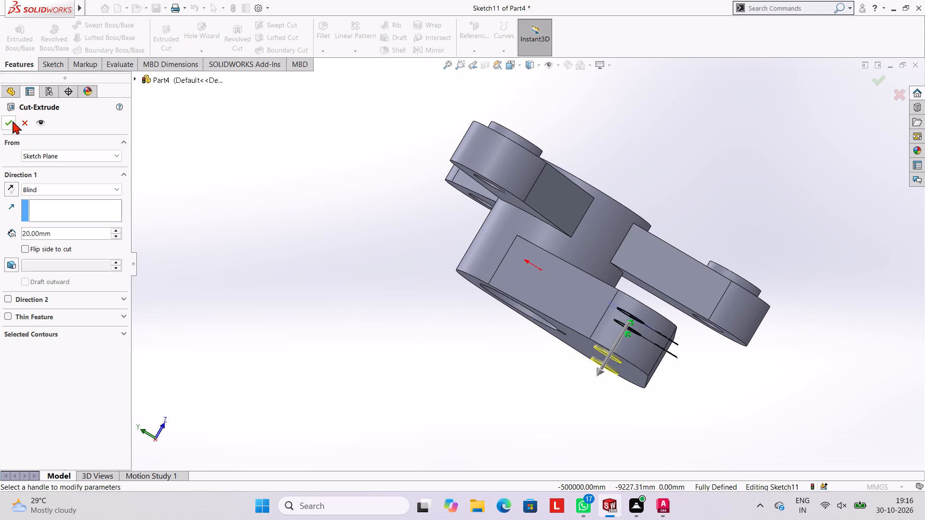
click(13, 121)
click(356, 210)
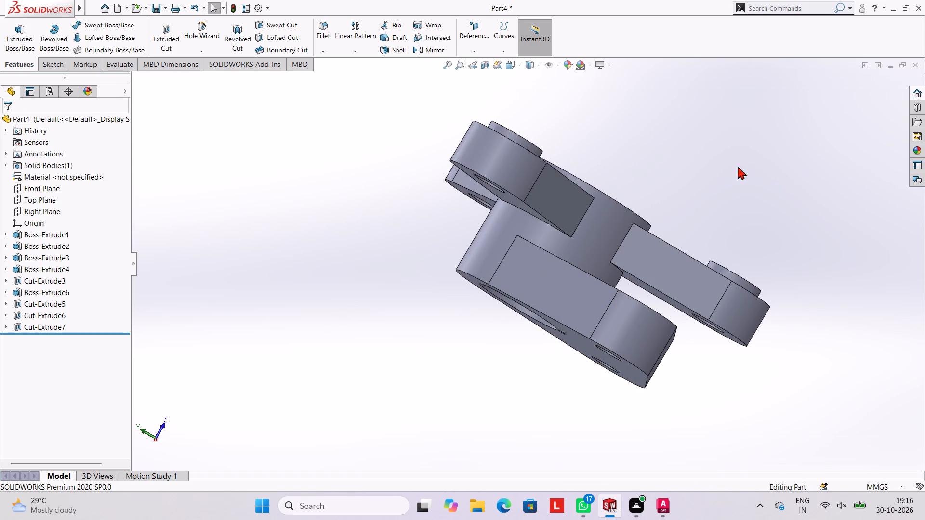
click(723, 160)
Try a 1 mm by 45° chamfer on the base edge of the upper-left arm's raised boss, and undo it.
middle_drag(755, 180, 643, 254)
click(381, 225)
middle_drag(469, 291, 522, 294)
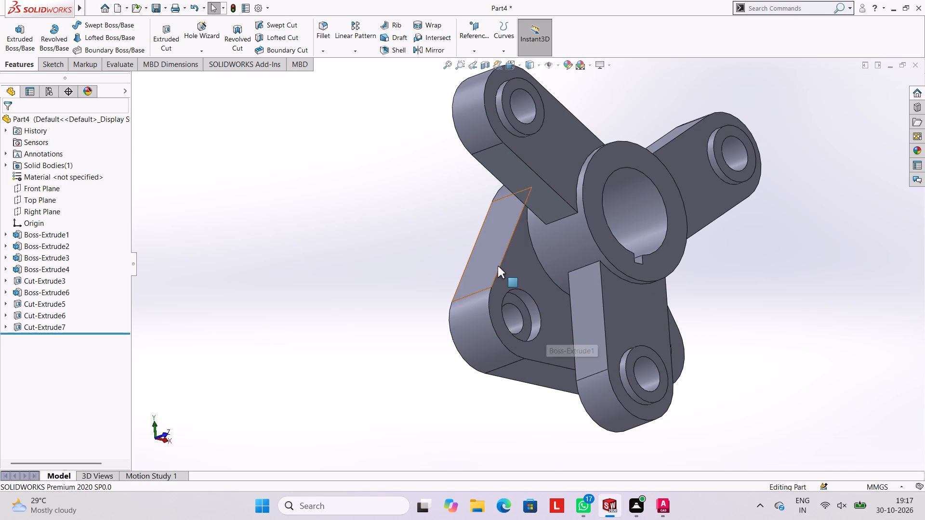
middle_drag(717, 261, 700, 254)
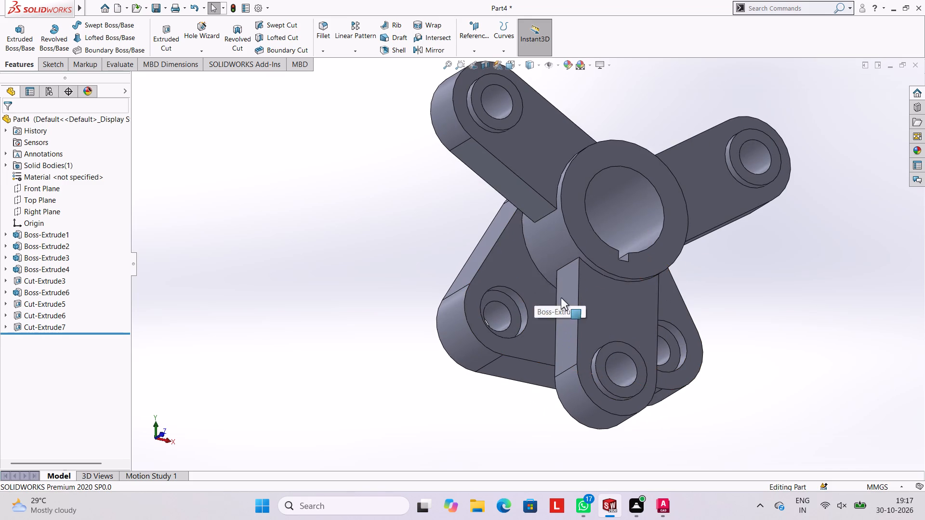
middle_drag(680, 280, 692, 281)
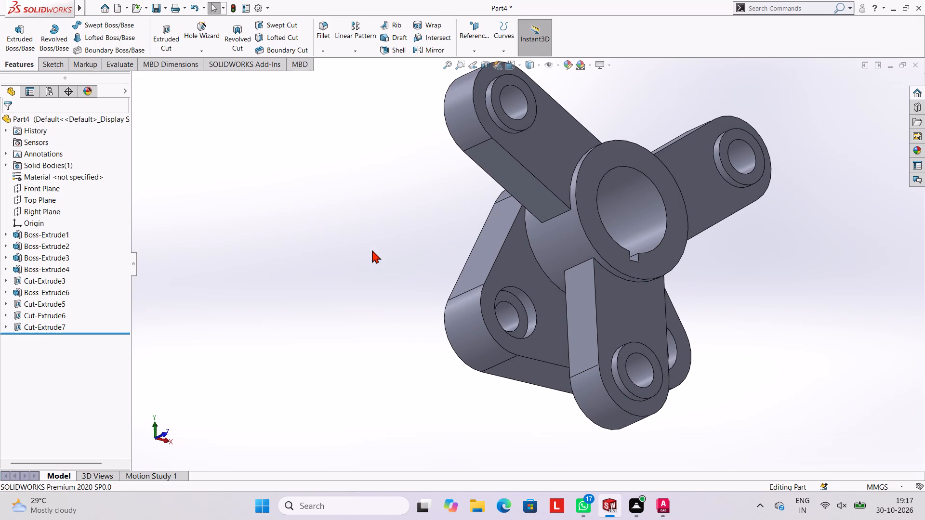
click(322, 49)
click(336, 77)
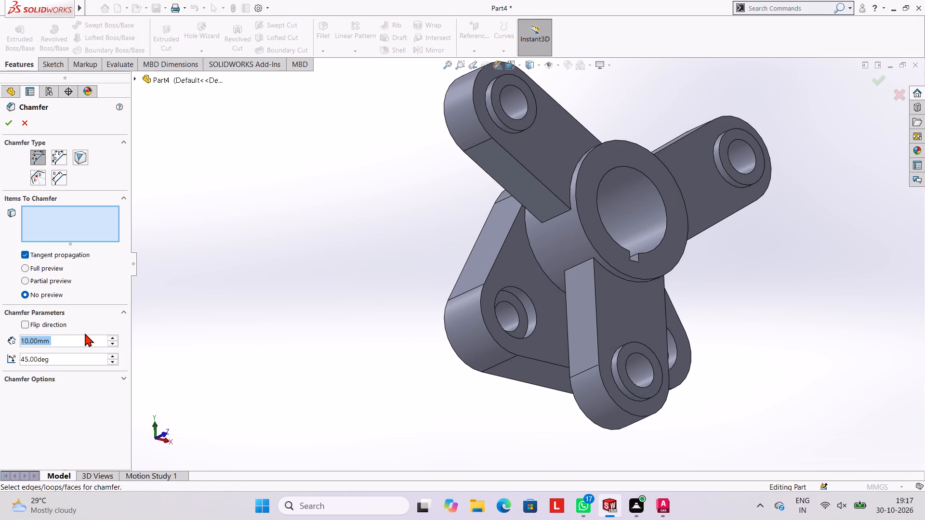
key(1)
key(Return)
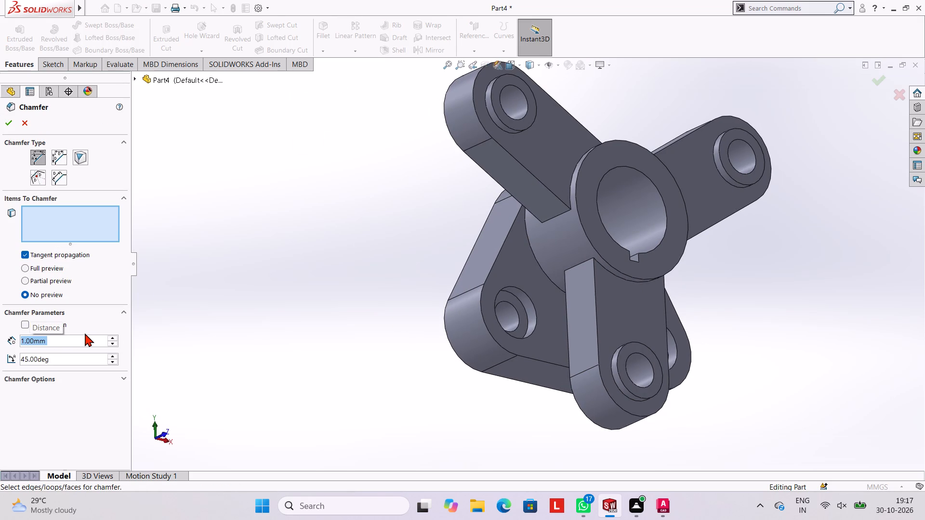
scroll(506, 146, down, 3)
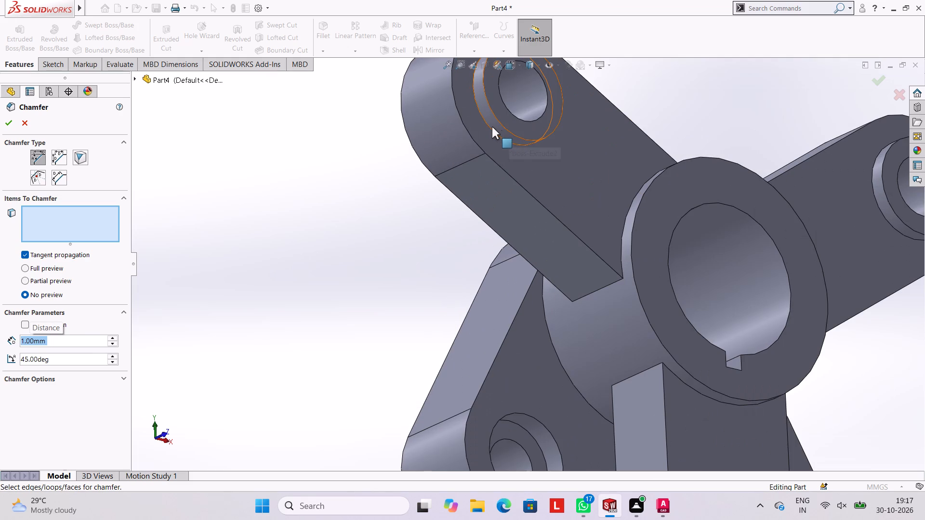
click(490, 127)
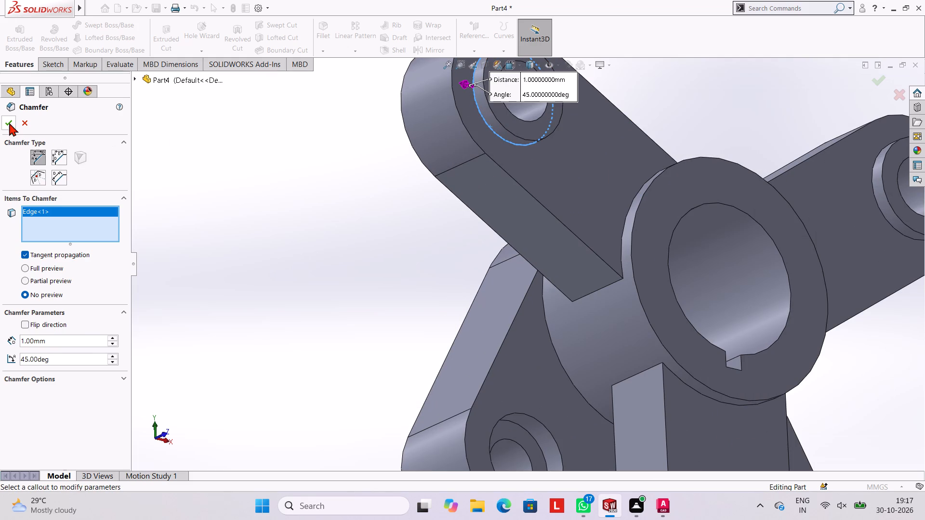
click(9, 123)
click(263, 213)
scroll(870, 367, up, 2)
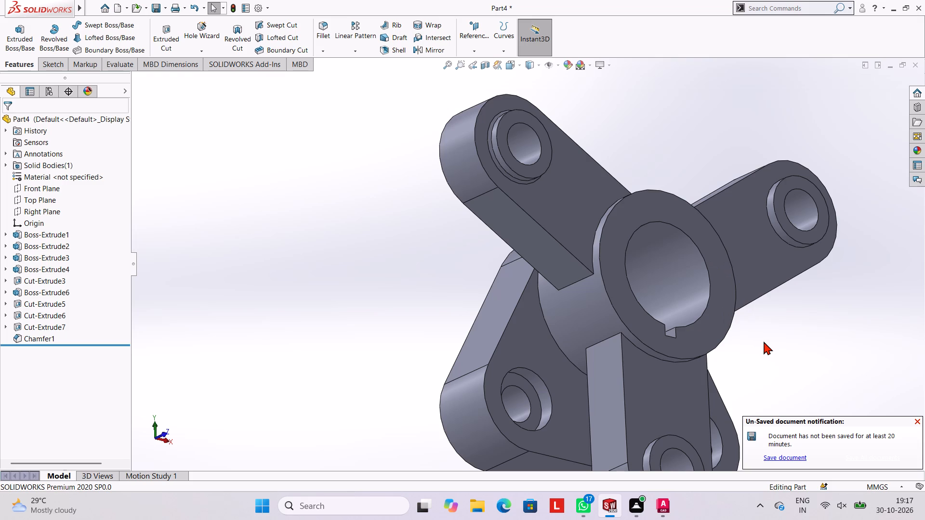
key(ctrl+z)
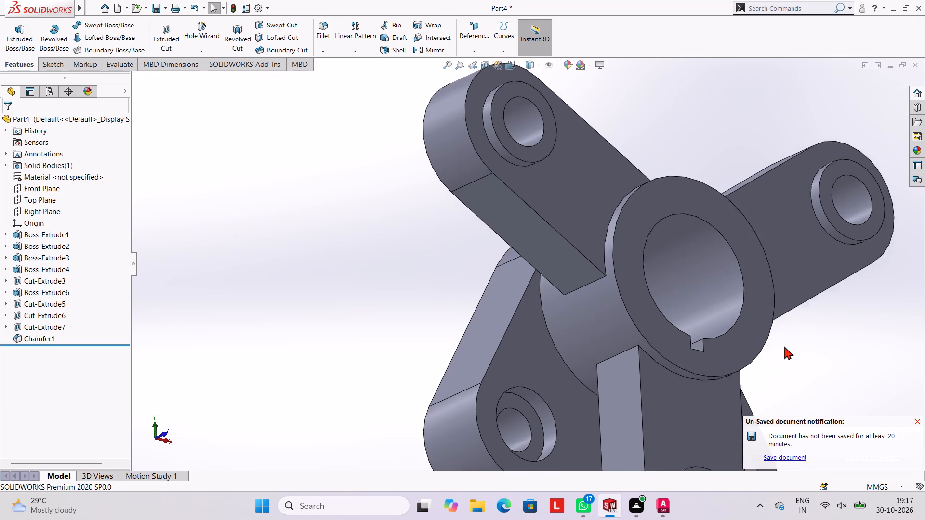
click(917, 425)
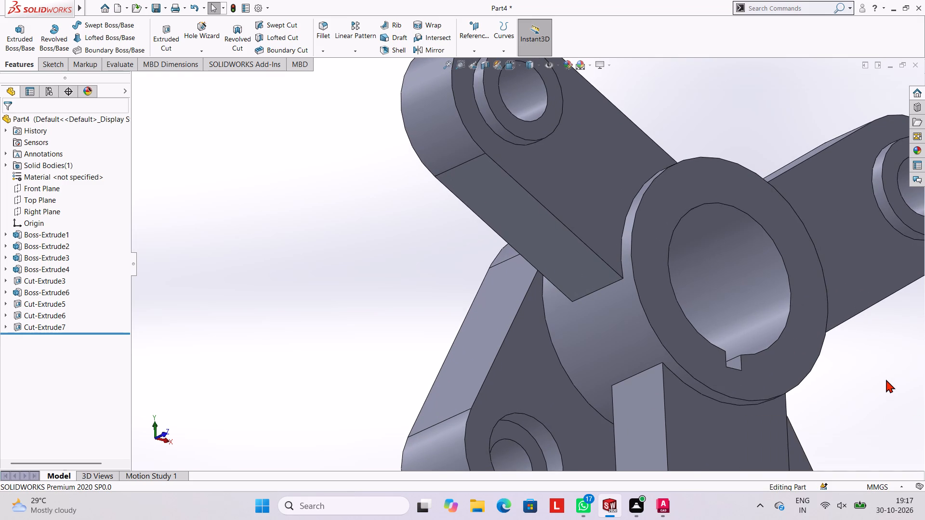
Examine the part's arms, central boss and base plate from the side and from above.
scroll(886, 379, up, 3)
middle_drag(839, 346, 782, 288)
middle_drag(800, 404, 792, 336)
middle_drag(797, 330, 780, 294)
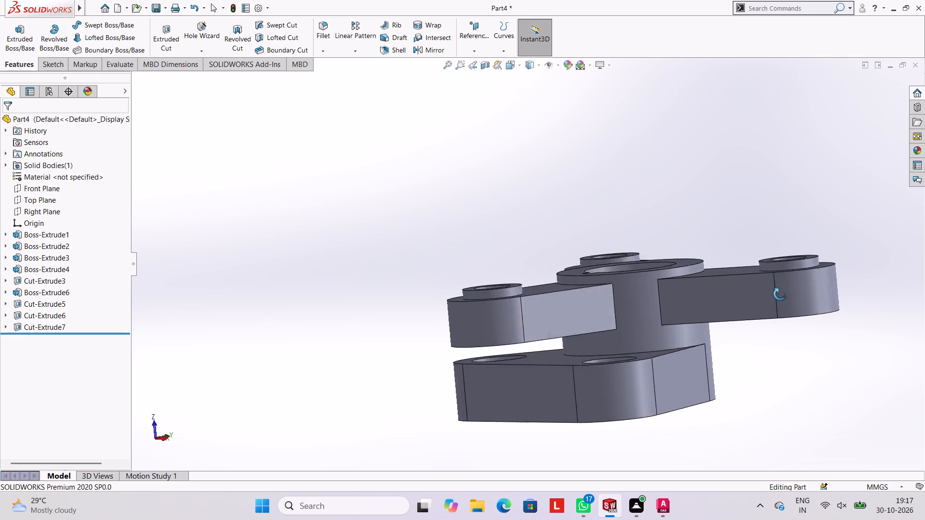
middle_drag(780, 294, 863, 391)
scroll(809, 357, up, 3)
middle_drag(699, 245, 661, 268)
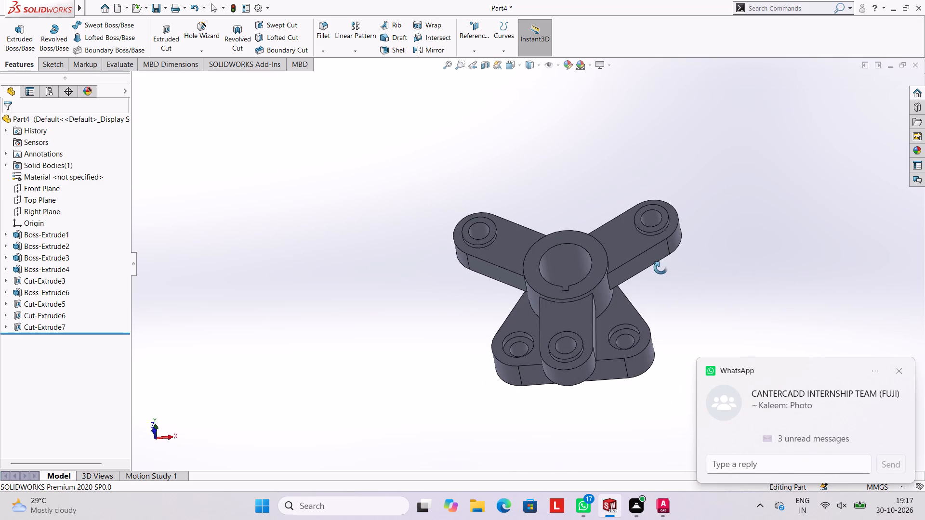
middle_drag(661, 268, 665, 271)
click(904, 372)
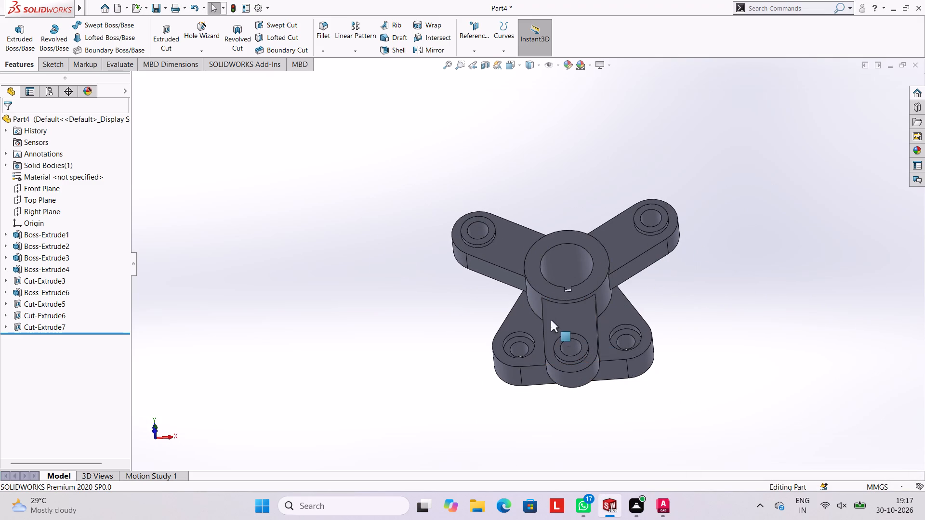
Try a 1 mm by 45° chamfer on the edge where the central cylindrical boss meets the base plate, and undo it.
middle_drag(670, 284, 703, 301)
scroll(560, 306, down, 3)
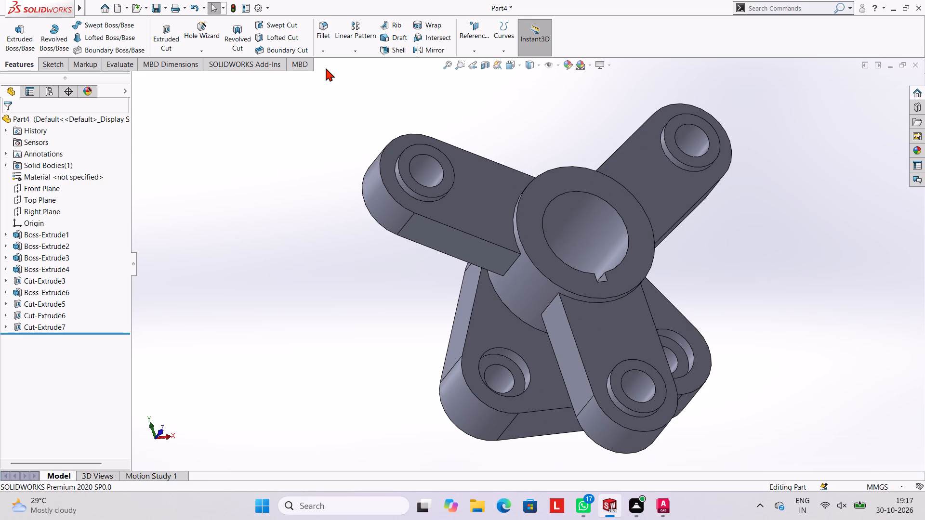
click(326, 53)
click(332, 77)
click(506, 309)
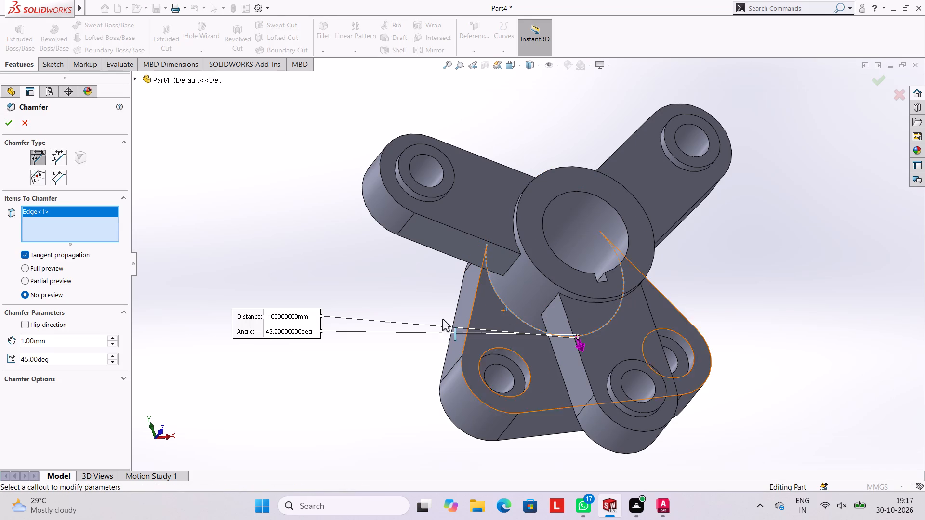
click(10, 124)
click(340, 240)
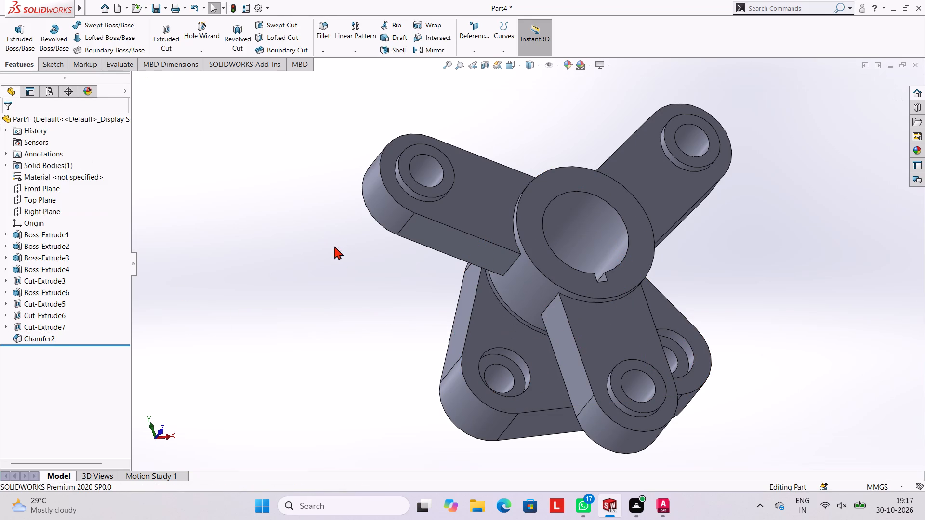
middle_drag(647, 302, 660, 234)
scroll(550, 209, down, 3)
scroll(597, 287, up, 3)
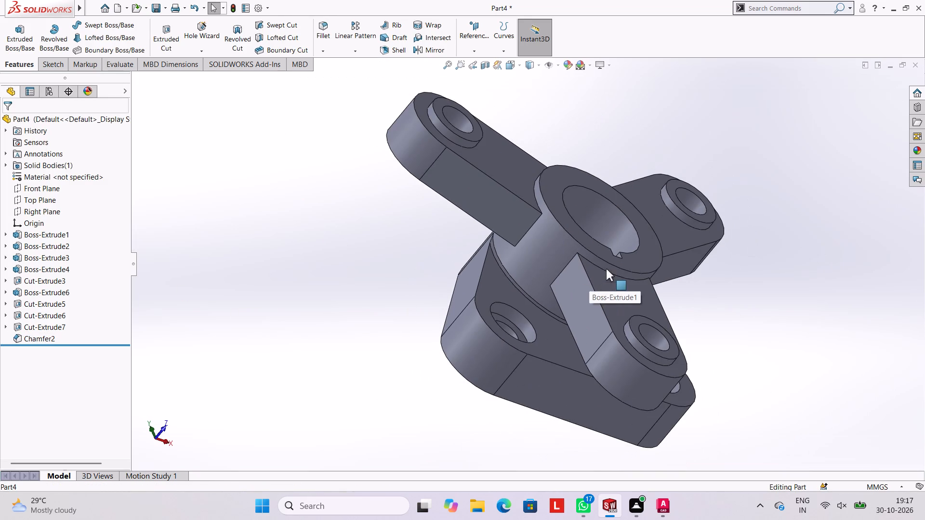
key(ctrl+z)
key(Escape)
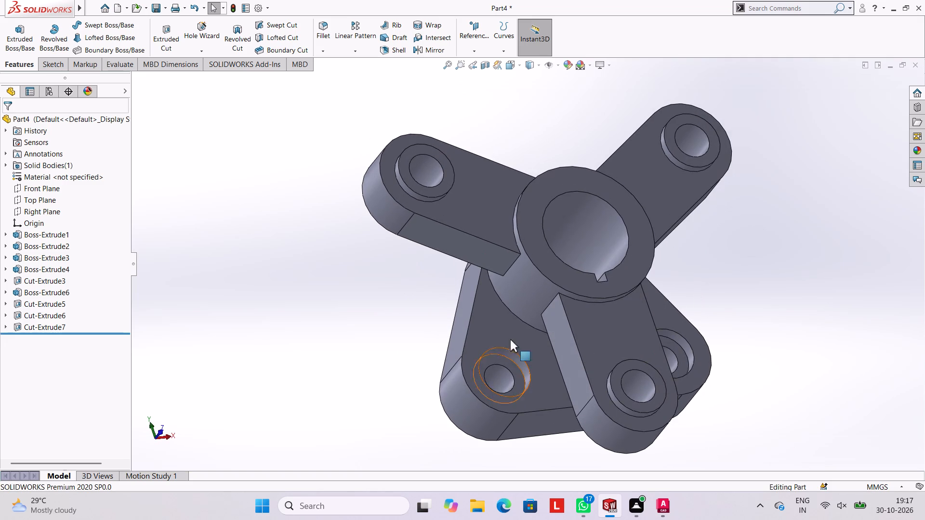
Apply the Yellow LED appearance from the Lights appearances to the entire solid body.
scroll(613, 299, up, 2)
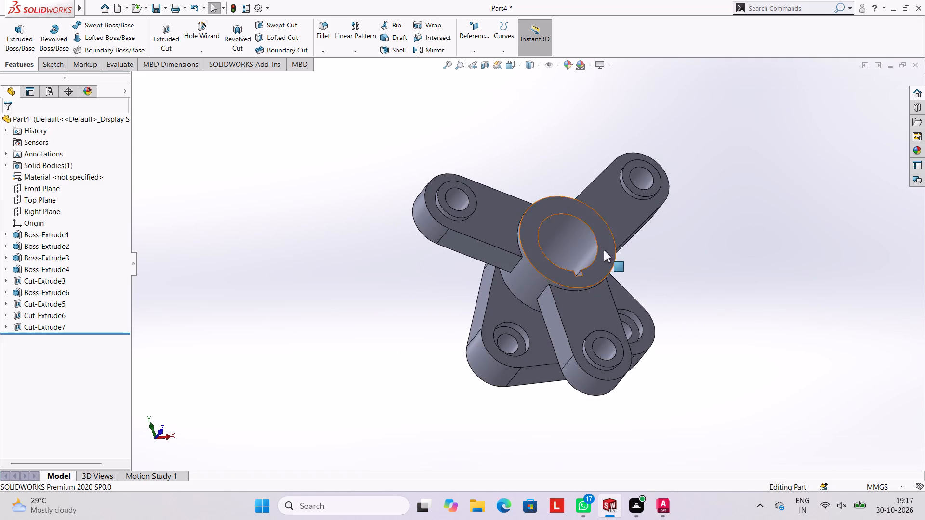
scroll(626, 281, up, 2)
scroll(622, 279, down, 4)
middle_drag(621, 284, 598, 253)
scroll(455, 243, up, 3)
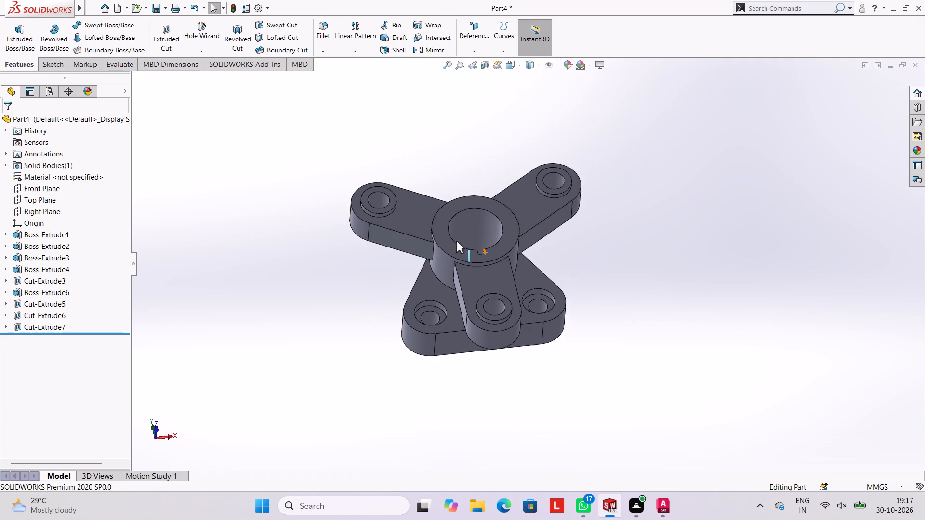
scroll(456, 239, down, 2)
click(912, 153)
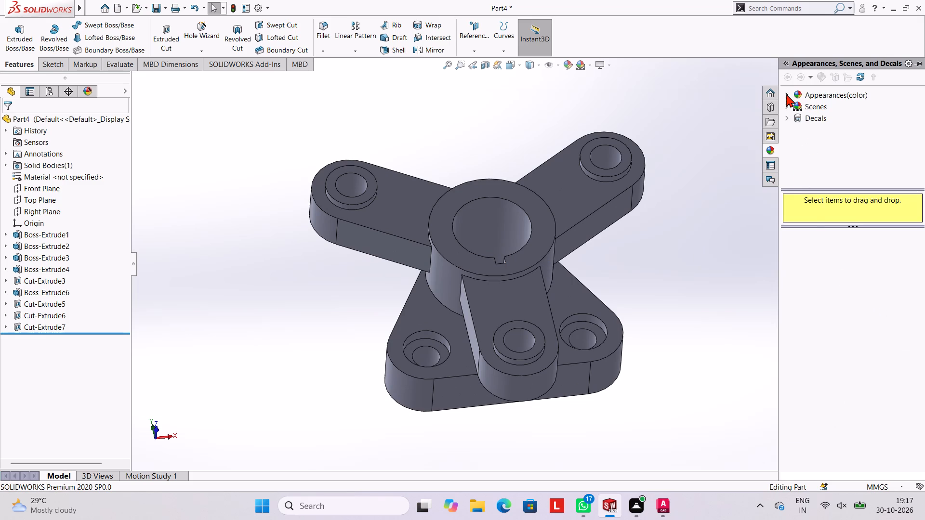
click(786, 94)
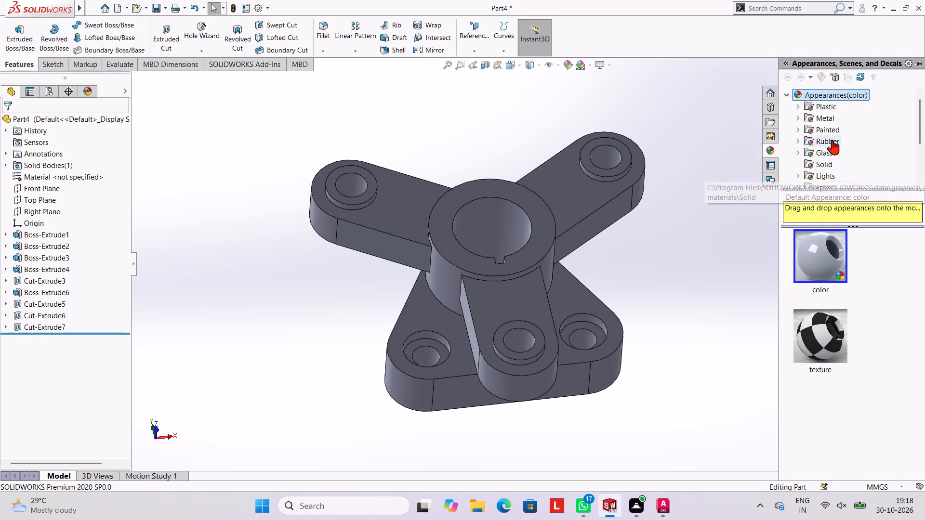
scroll(832, 139, down, 2)
scroll(827, 129, up, 1)
click(823, 143)
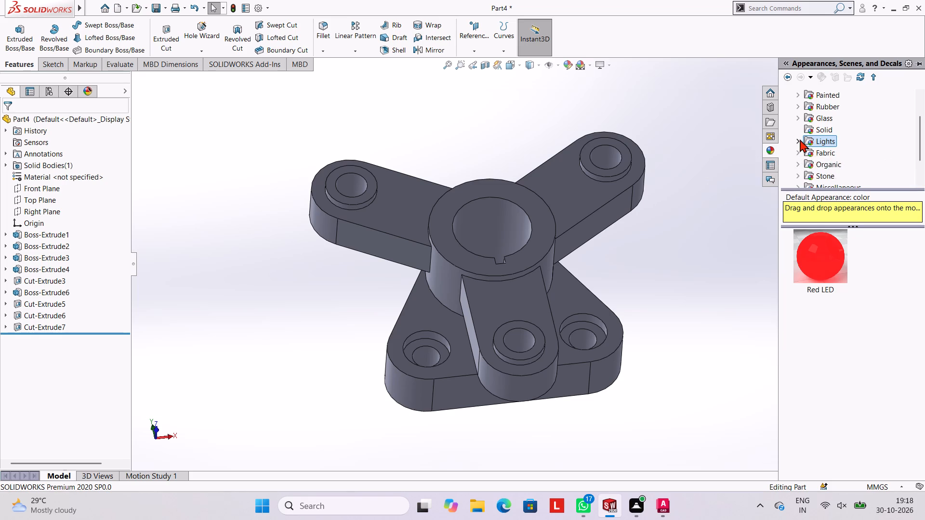
click(800, 139)
click(838, 143)
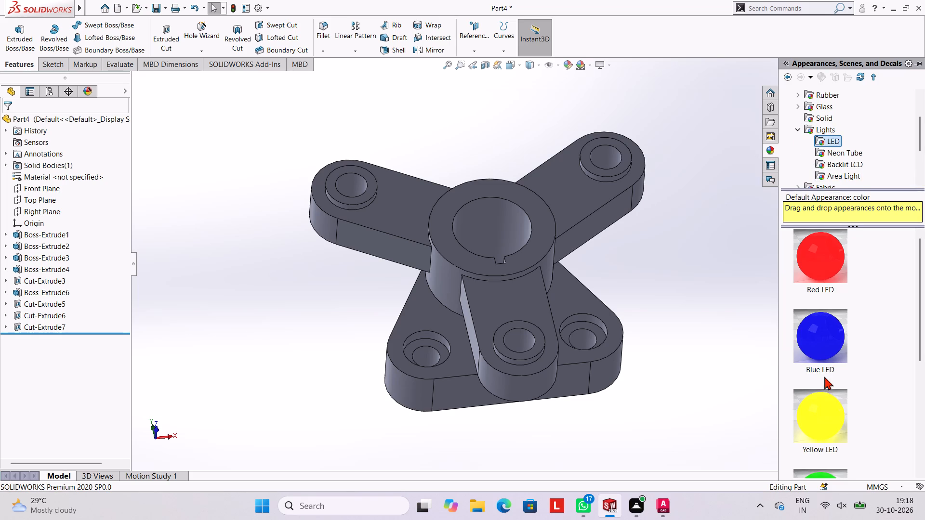
drag(821, 412, 507, 284)
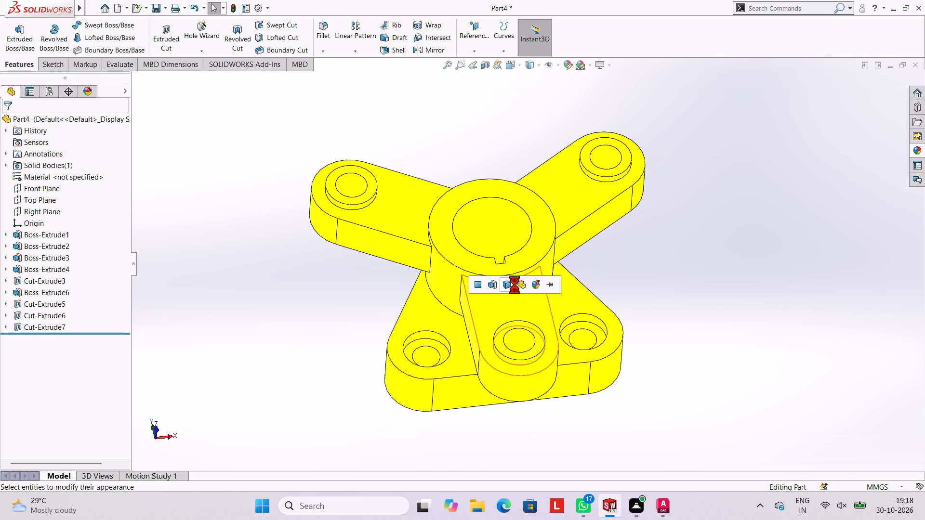
click(506, 285)
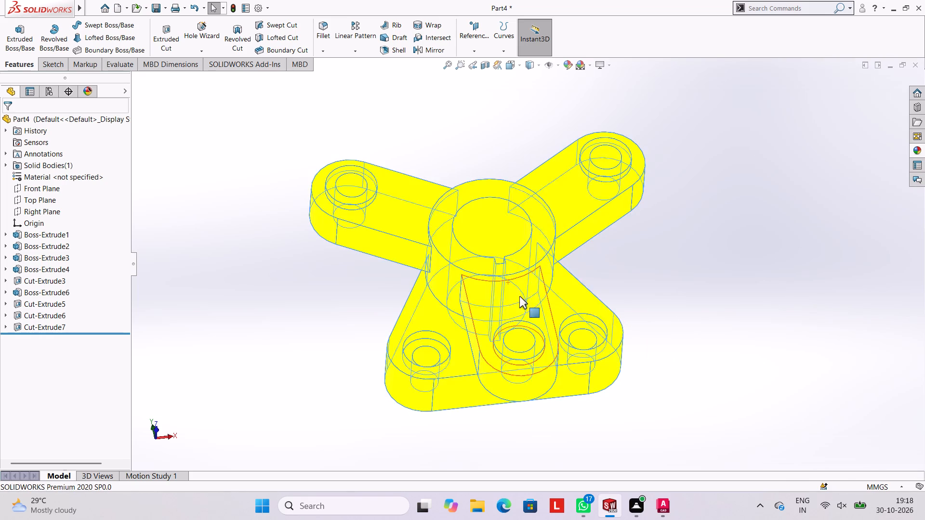
Apply the Red LED appearance to the outer cylindrical face of the central boss.
scroll(523, 315, down, 2)
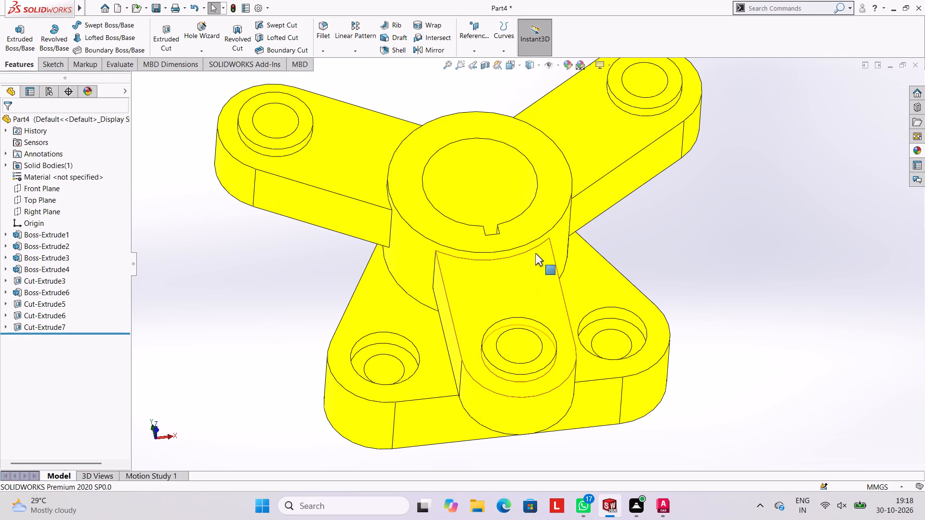
middle_drag(551, 247, 572, 292)
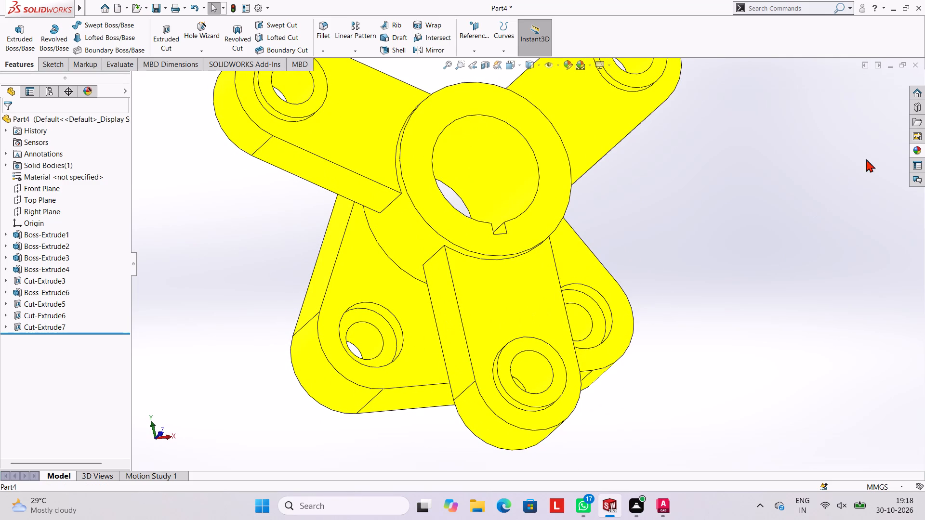
click(917, 149)
drag(828, 255, 425, 266)
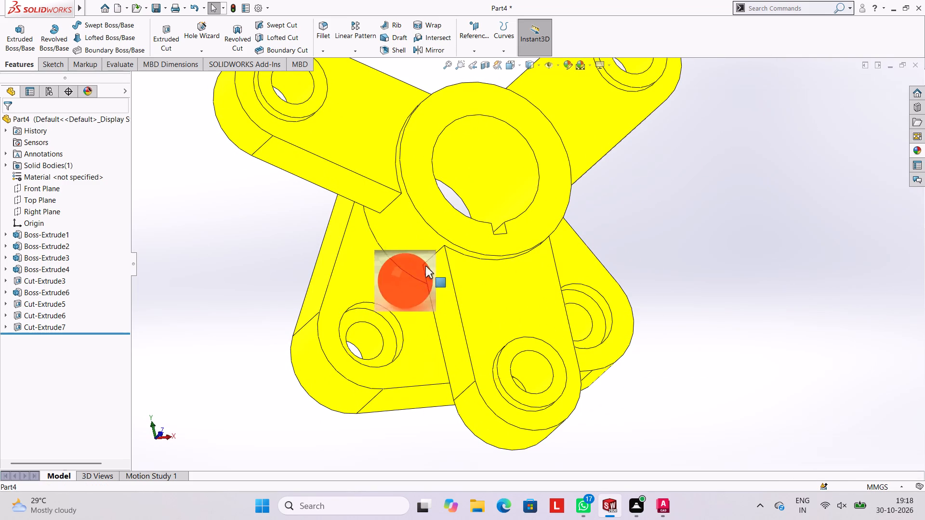
drag(425, 266, 427, 213)
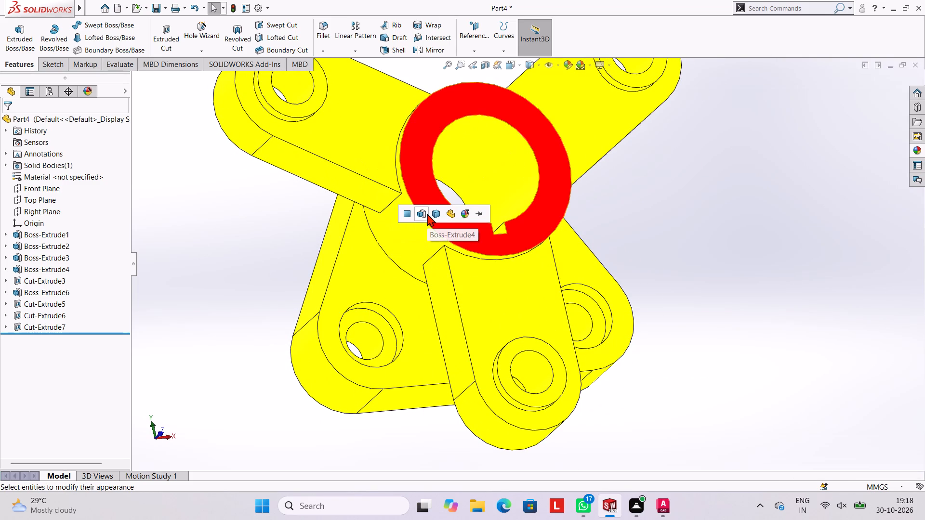
click(920, 148)
drag(838, 261, 426, 236)
click(409, 233)
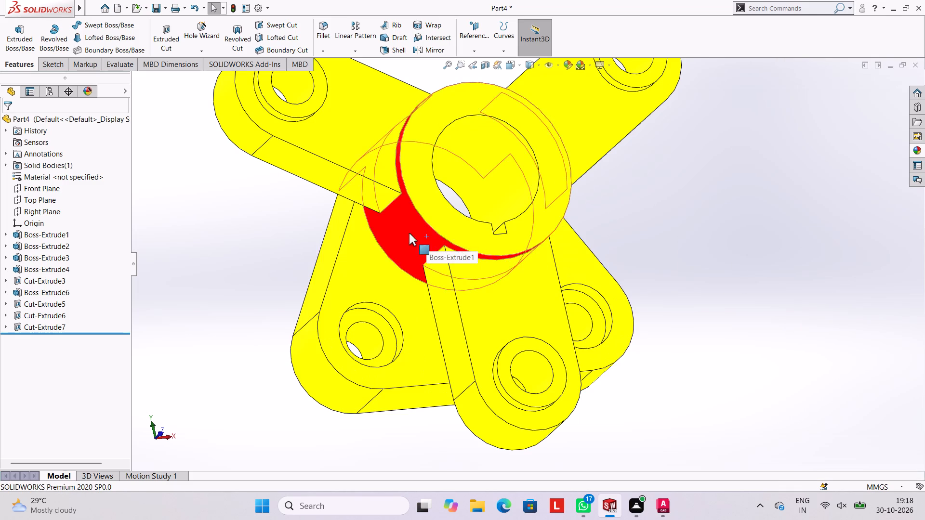
Apply the Blue LED appearance to the side face of the raised boss on the lower-right arm.
scroll(676, 236, down, 1)
middle_drag(677, 237, 613, 161)
scroll(448, 253, up, 5)
middle_drag(493, 258, 564, 293)
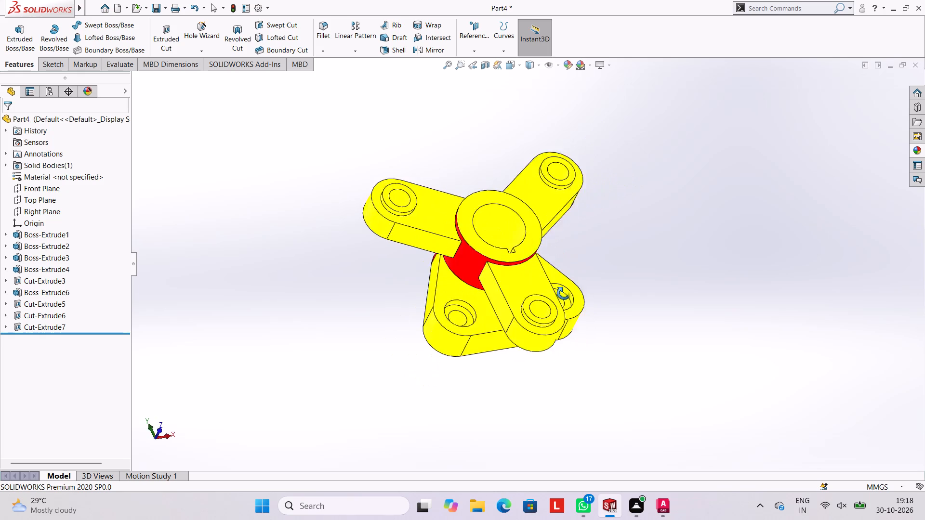
middle_drag(564, 293, 588, 286)
scroll(540, 283, down, 2)
click(916, 145)
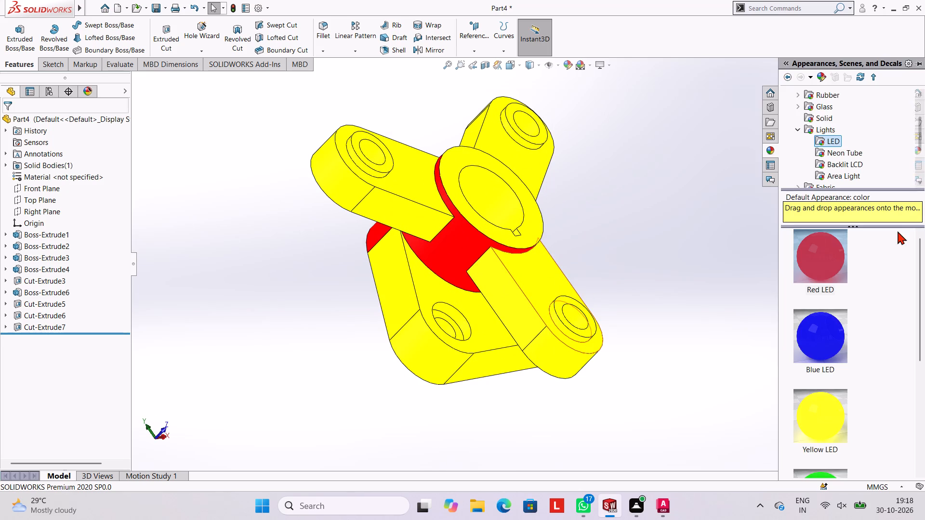
drag(822, 344, 548, 351)
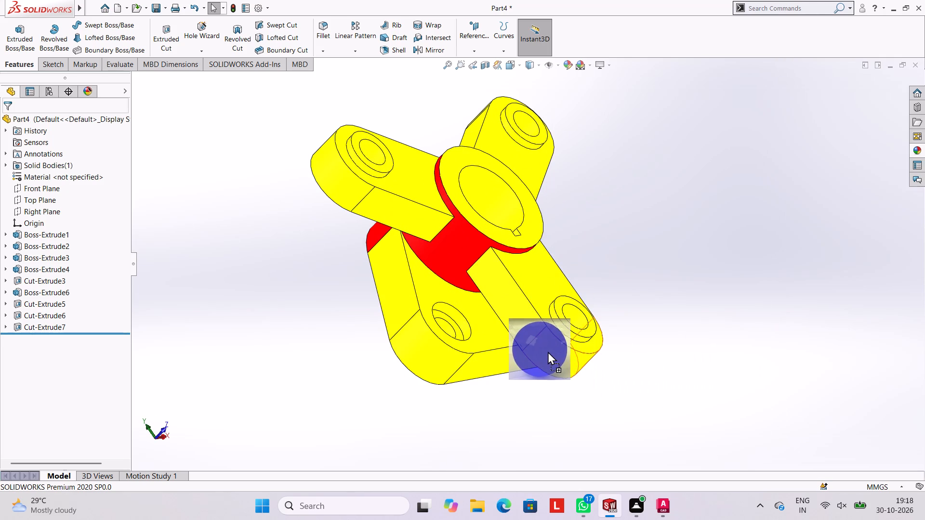
drag(548, 351, 557, 328)
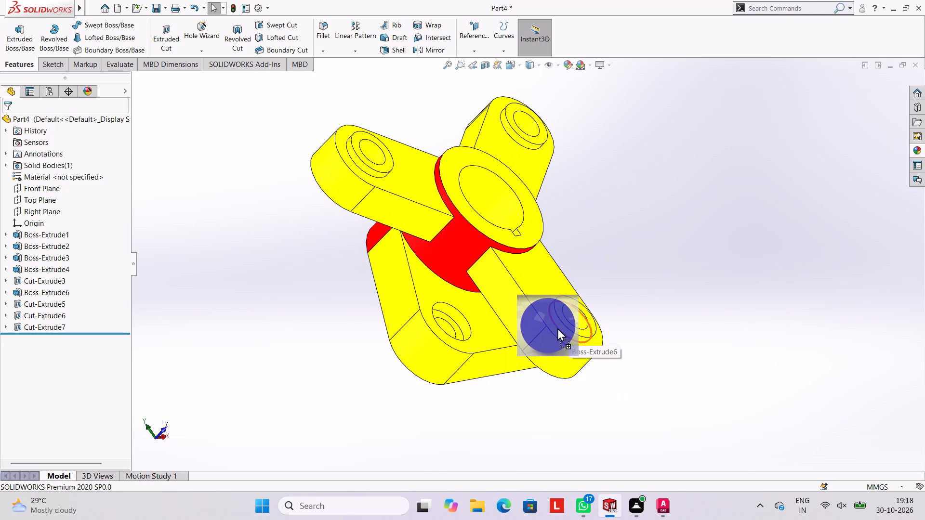
drag(557, 328, 561, 325)
click(561, 325)
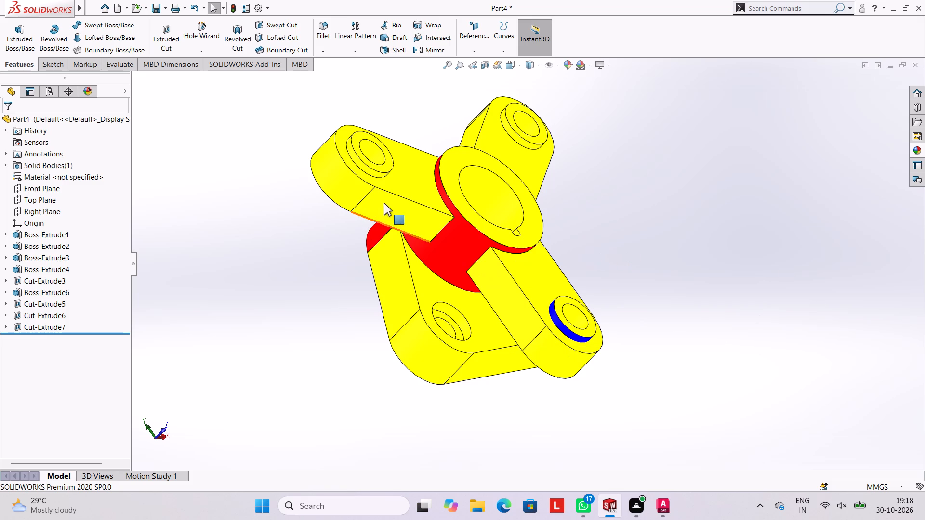
Apply the Blue LED appearance to the side face of the raised boss on the upper-left arm.
scroll(386, 176, down, 3)
scroll(383, 167, up, 3)
click(913, 155)
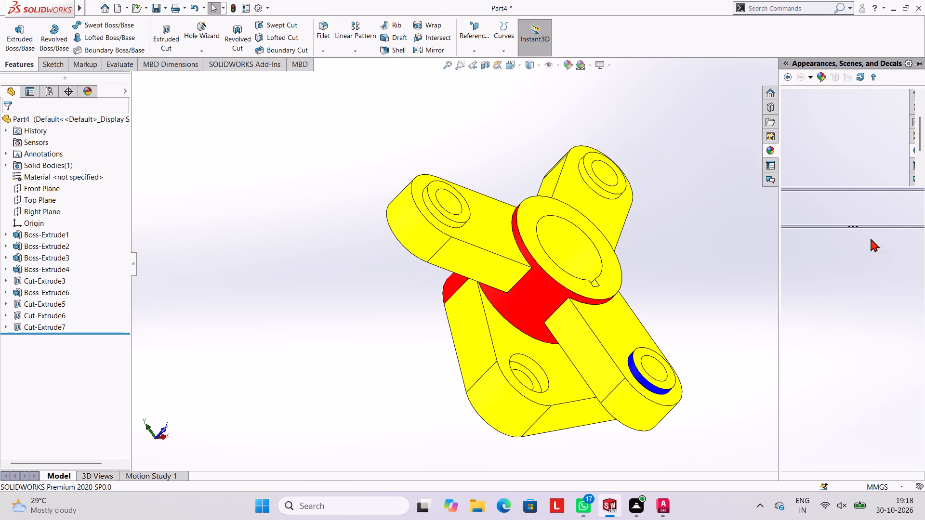
drag(834, 325, 434, 206)
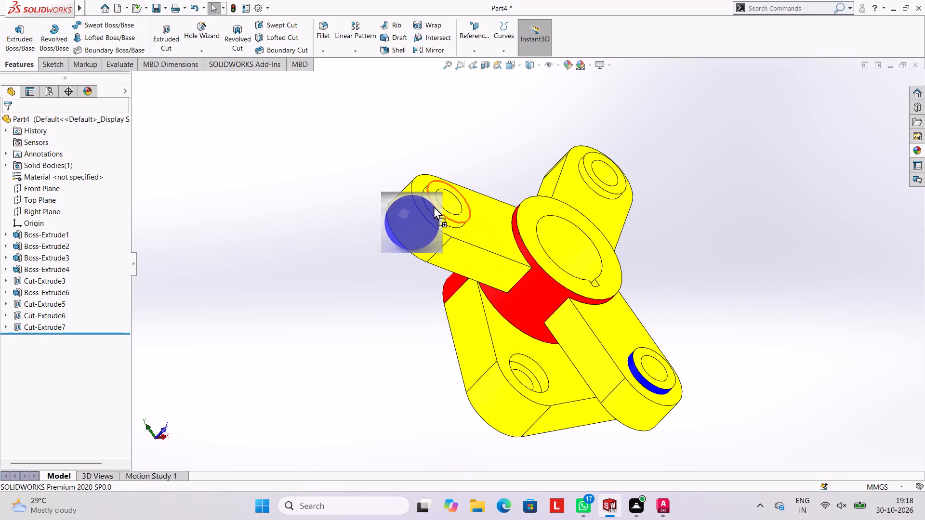
drag(434, 206, 431, 206)
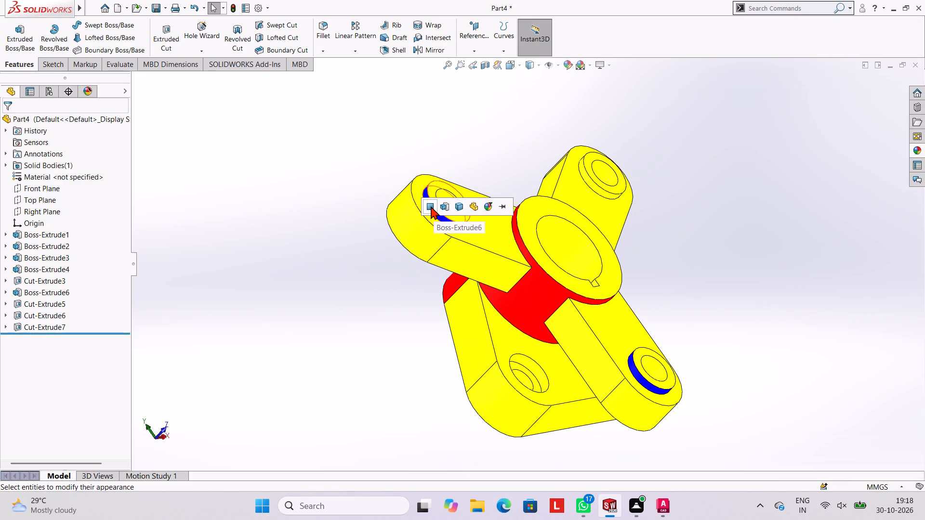
click(431, 206)
Apply the Blue LED appearance to the side face of the raised boss on the upper-right arm.
scroll(631, 201, down, 3)
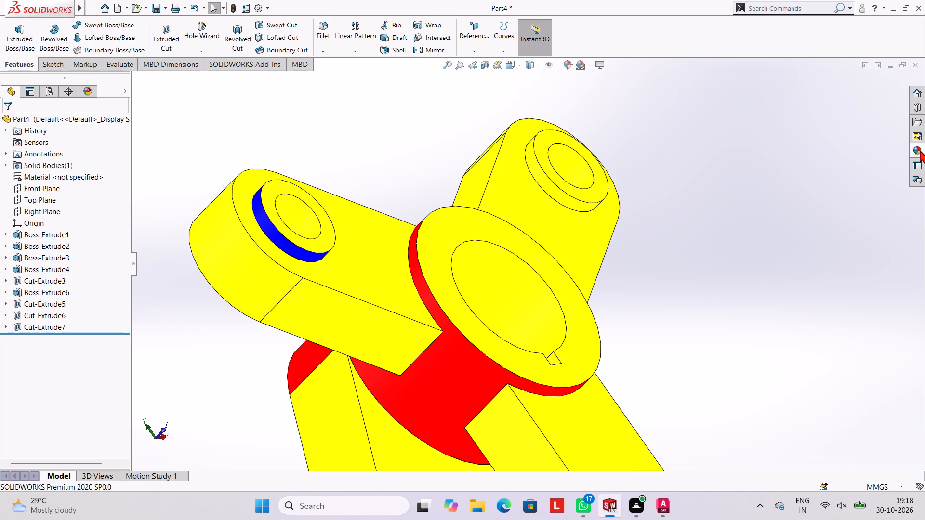
click(920, 150)
drag(831, 328, 570, 194)
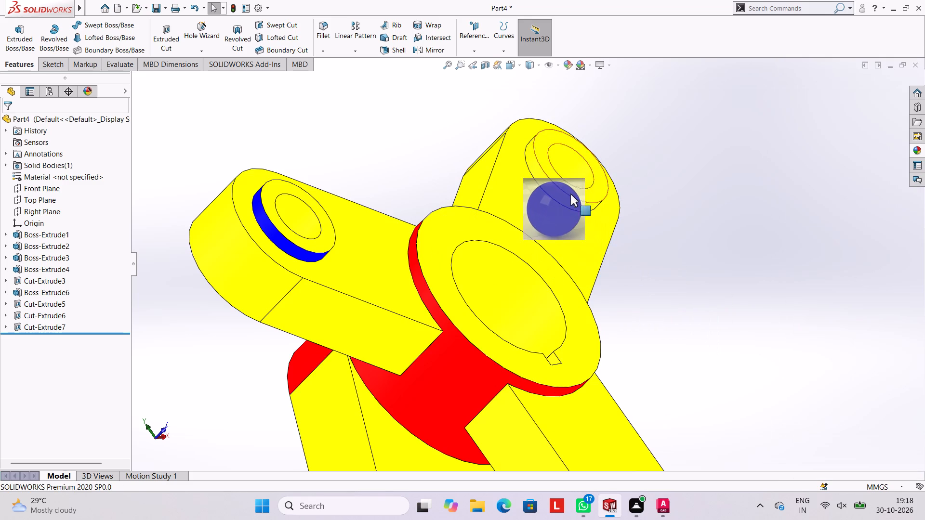
drag(570, 194, 550, 167)
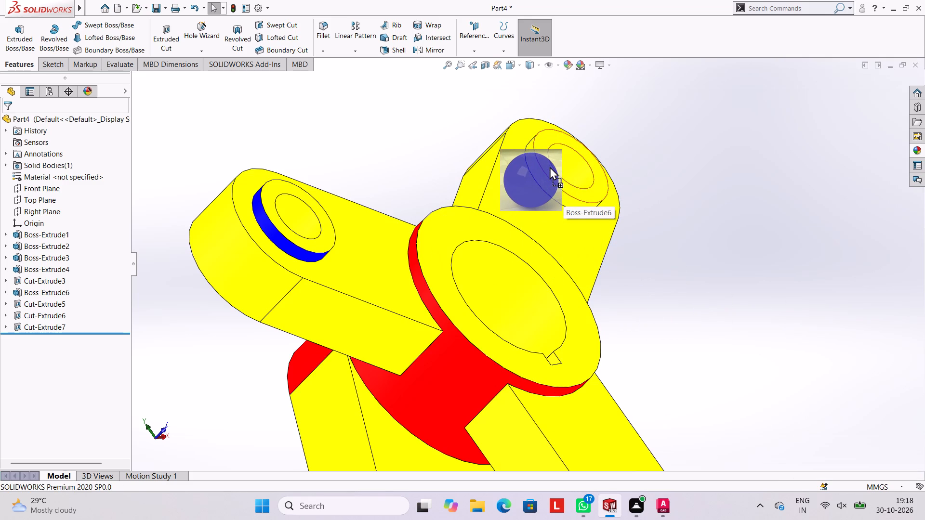
drag(550, 167, 559, 191)
click(559, 191)
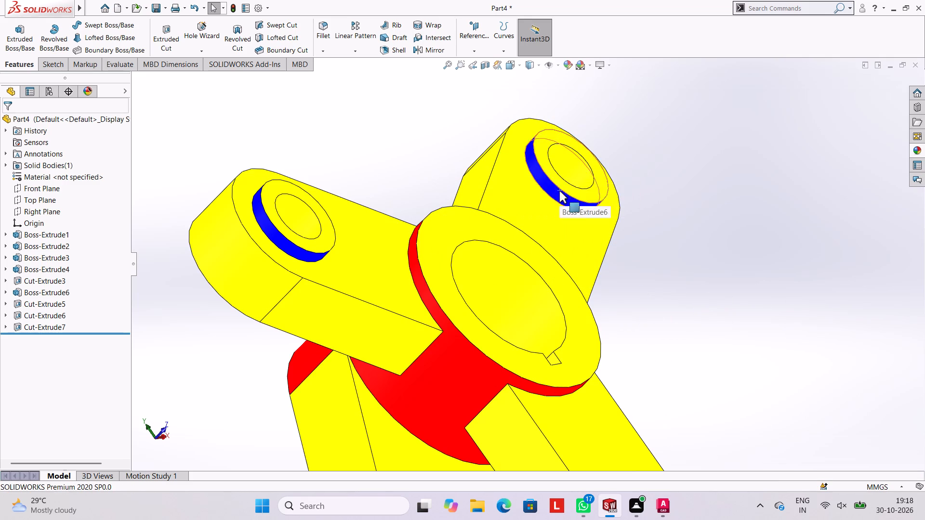
Apply the Blue LED appearance to the inner face of the central boss's keyed bore.
scroll(630, 242, up, 3)
scroll(545, 359, up, 2)
scroll(536, 275, down, 3)
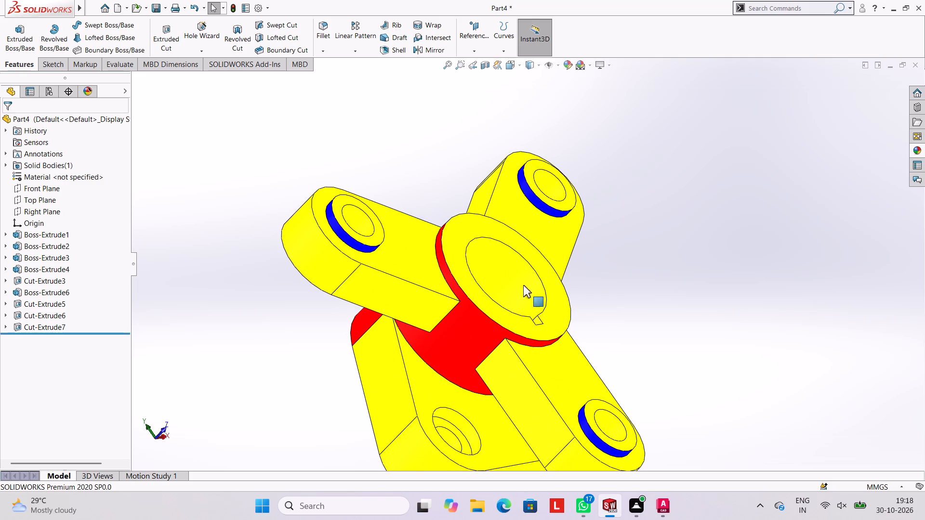
click(917, 149)
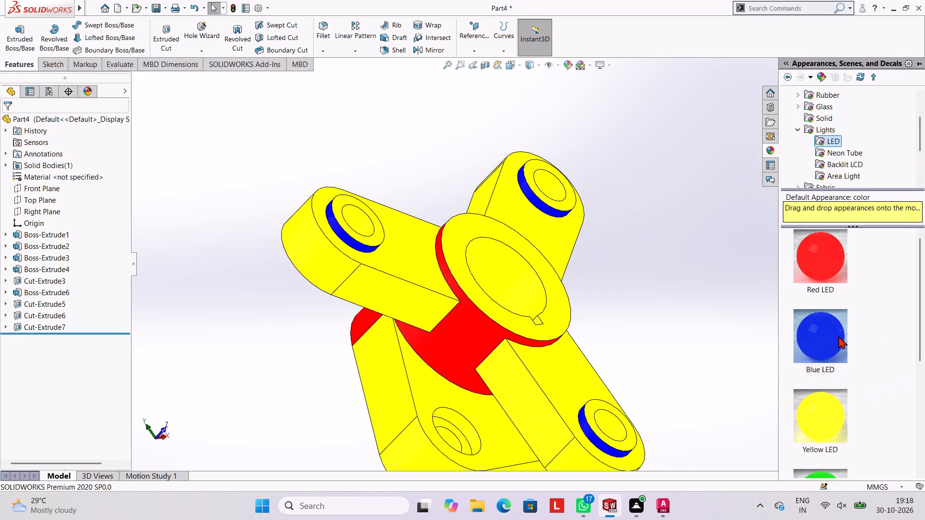
drag(826, 345, 513, 279)
click(513, 279)
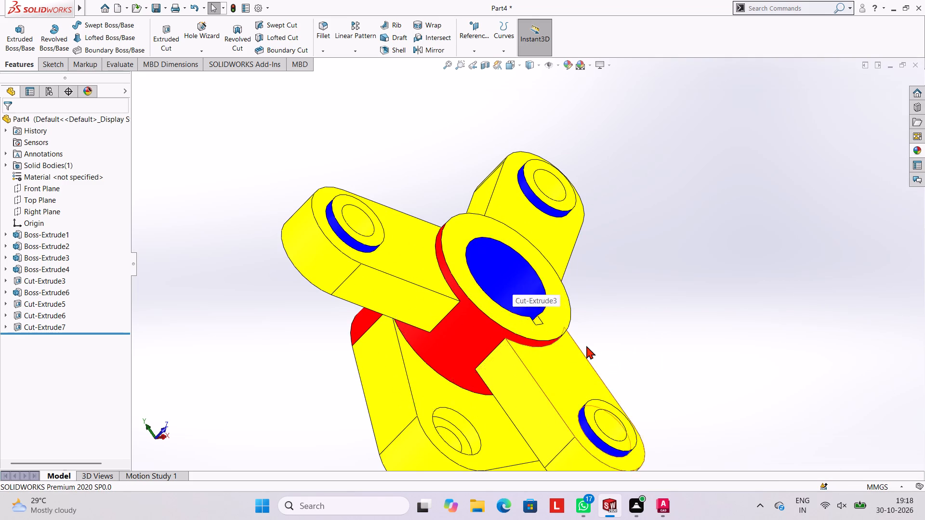
Apply the Blue LED appearance to the counterbore wall of the base plate's front-left hole.
scroll(586, 346, up, 2)
middle_drag(639, 264, 620, 219)
middle_drag(476, 357, 463, 371)
scroll(463, 371, down, 3)
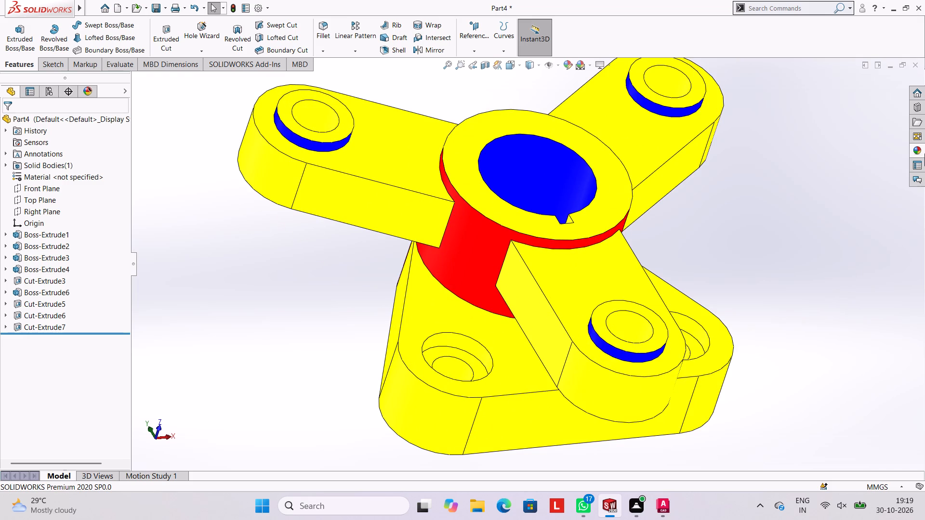
click(922, 150)
drag(828, 333, 794, 346)
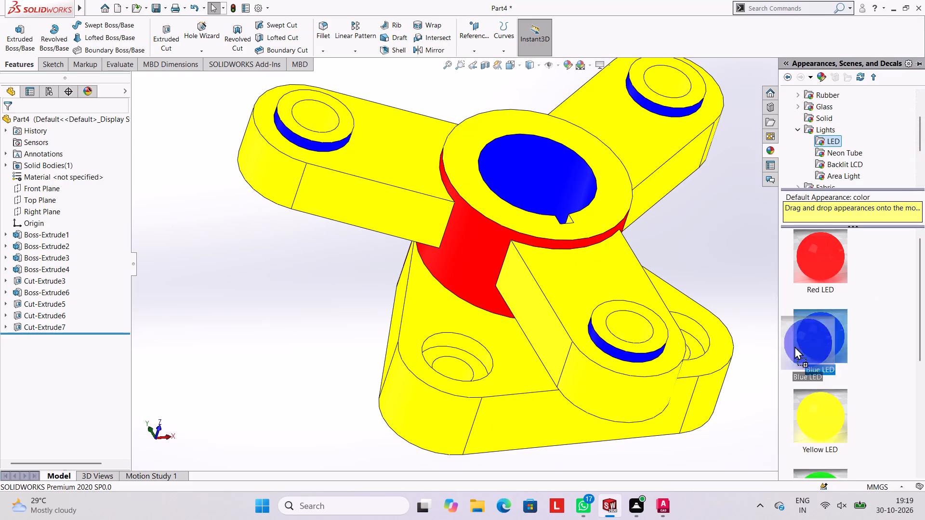
drag(794, 346, 476, 347)
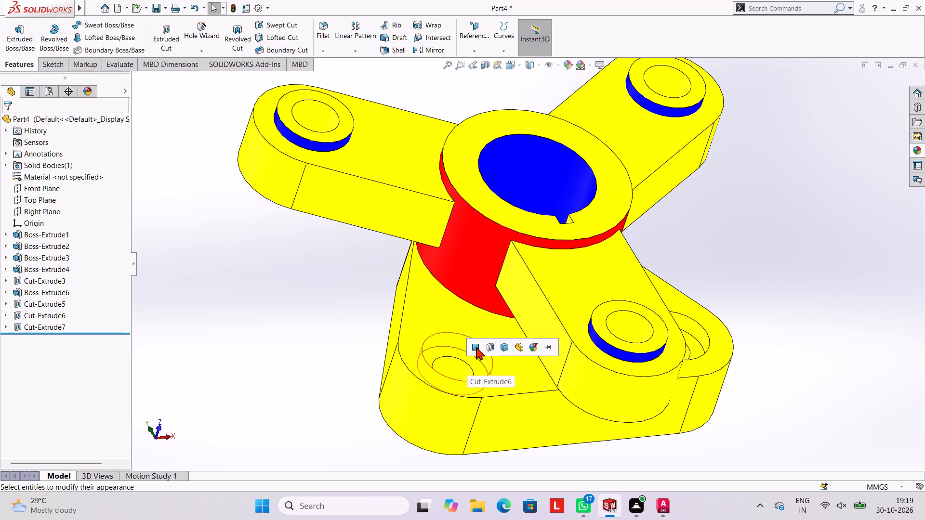
click(476, 347)
Apply the Red LED appearance to the whole cut feature that forms the through holes in the three arms.
click(919, 150)
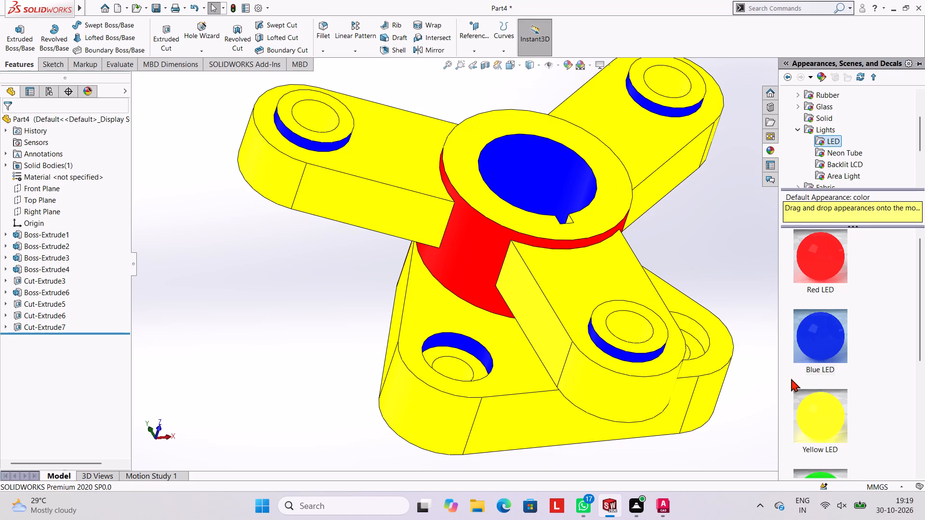
scroll(842, 385, down, 4)
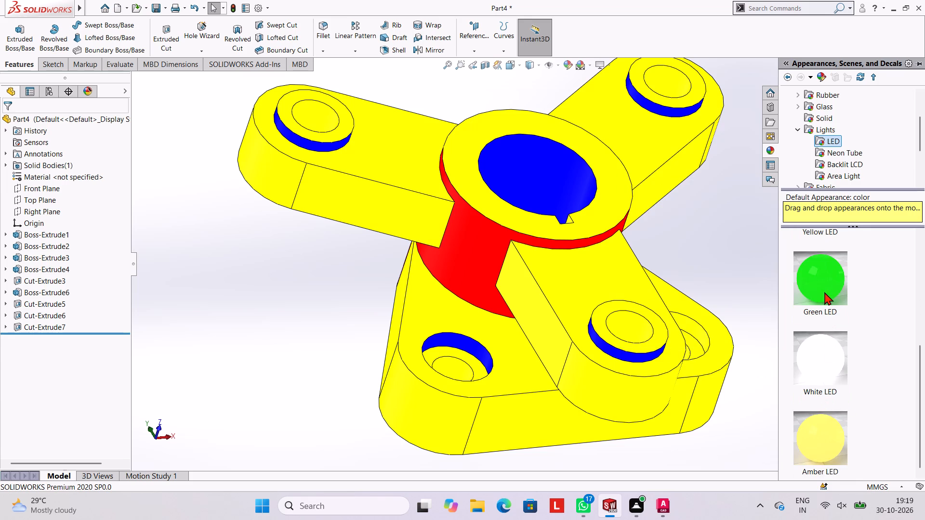
scroll(827, 313, up, 2)
drag(834, 253, 643, 319)
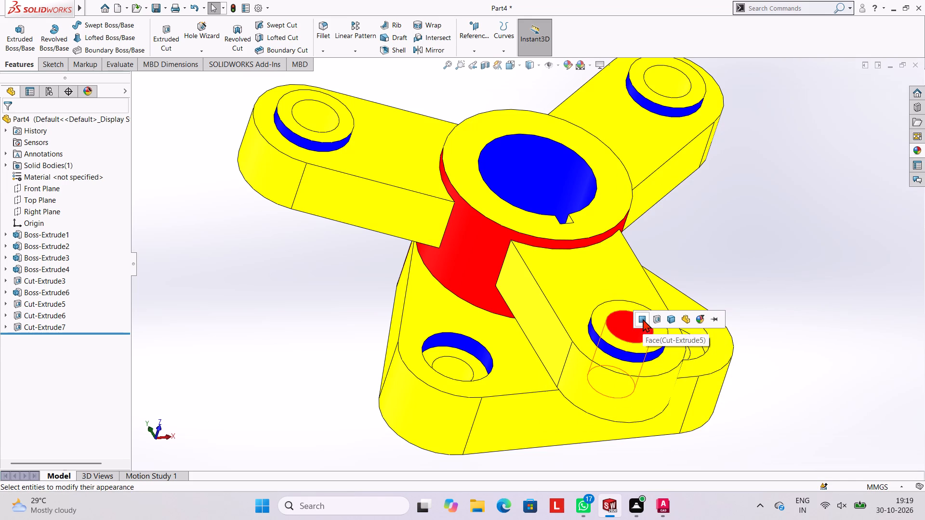
click(655, 318)
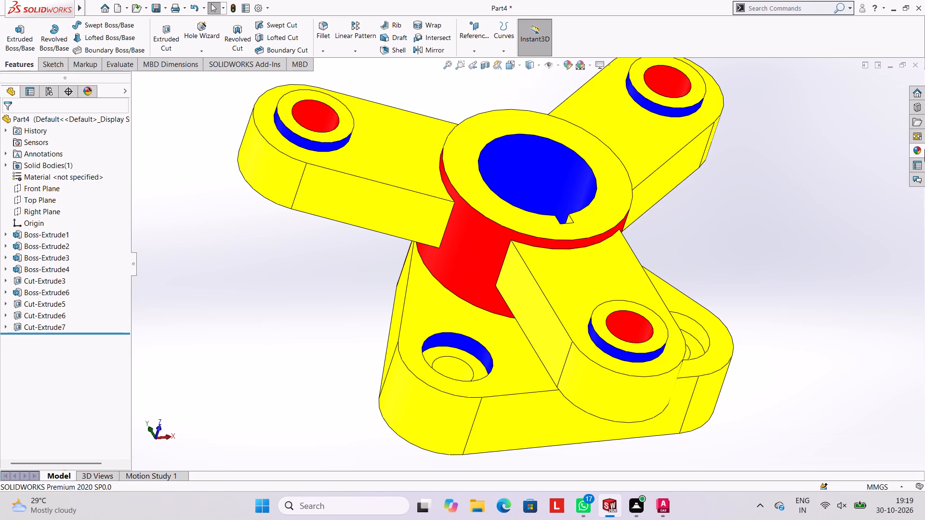
Apply the Red LED appearance to the whole cut feature that forms the through holes in the base plate.
click(919, 149)
drag(832, 264, 468, 381)
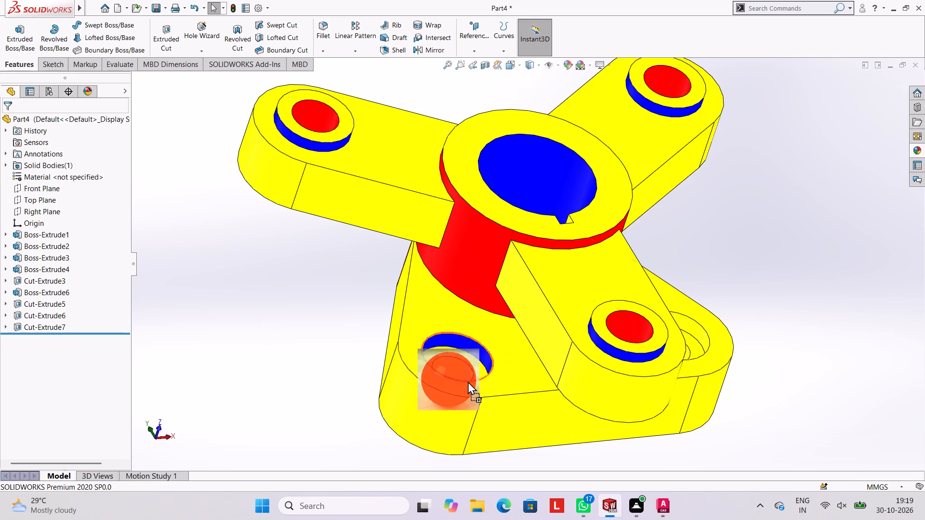
drag(468, 381, 470, 370)
click(470, 370)
Apply the Blue LED appearance to the whole extrude feature that forms the raised bosses on the three arms.
scroll(691, 307, up, 2)
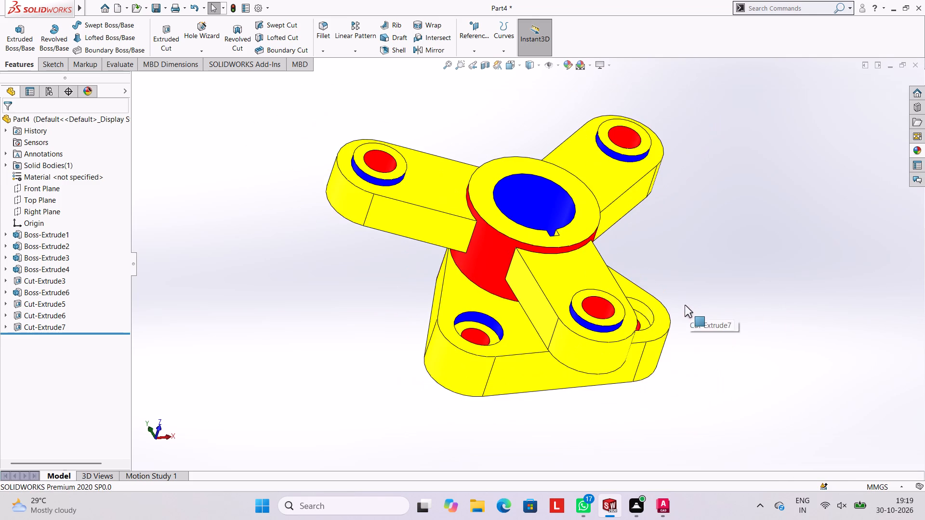
middle_drag(677, 303, 676, 297)
scroll(387, 270, down, 2)
scroll(546, 247, up, 3)
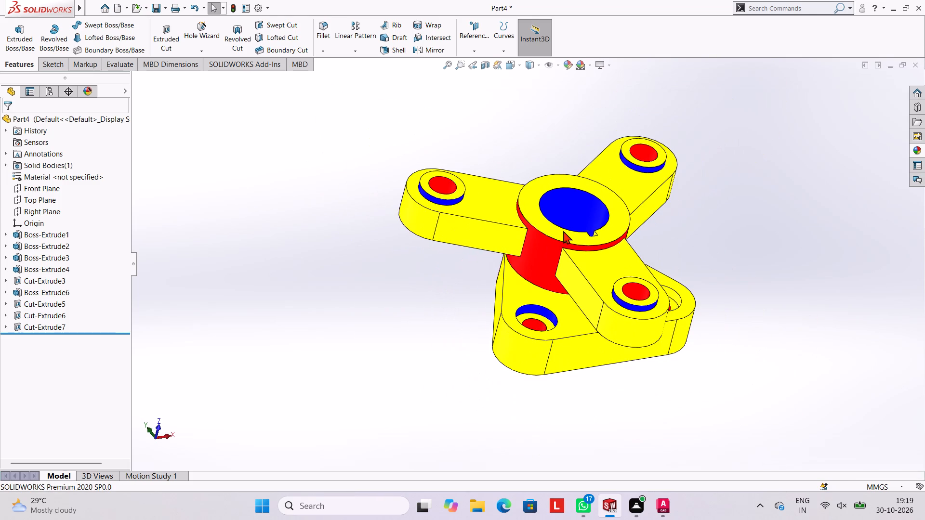
scroll(486, 170, down, 4)
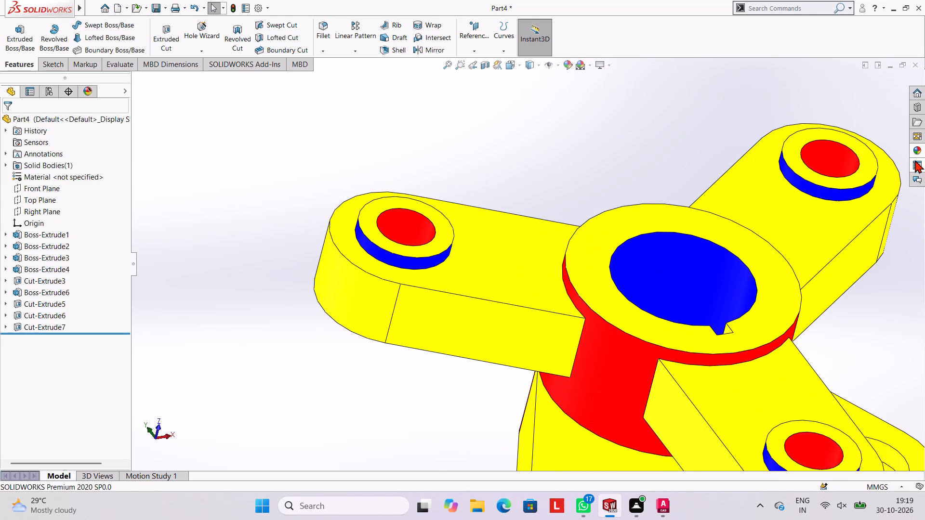
click(919, 151)
drag(829, 326, 426, 237)
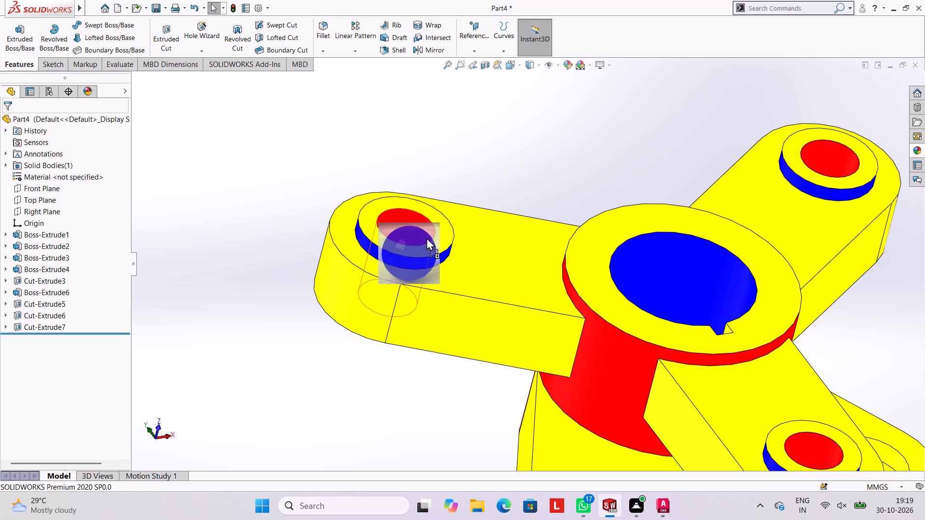
drag(426, 237, 447, 237)
click(447, 237)
Apply the Blue LED appearance to the whole cut feature that forms the counterbores in the base plate.
scroll(603, 288, up, 2)
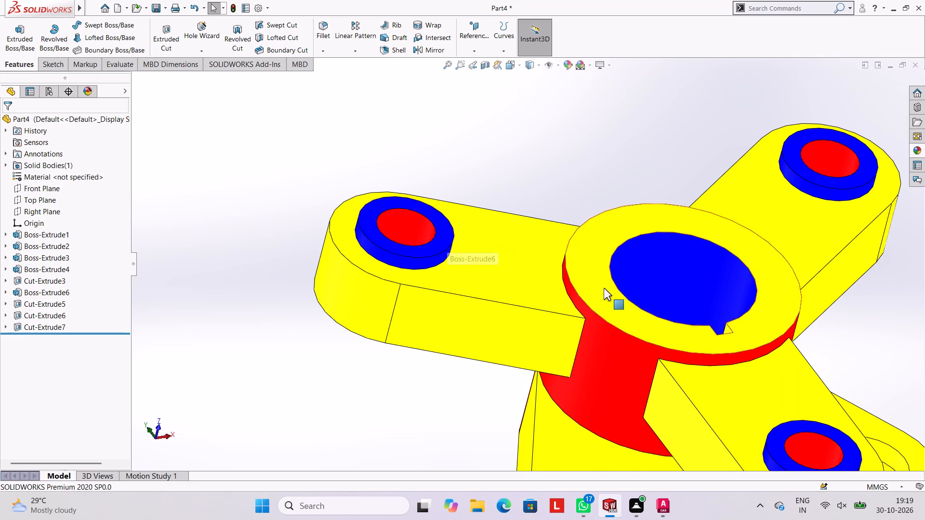
scroll(604, 288, up, 1)
middle_drag(746, 300, 737, 307)
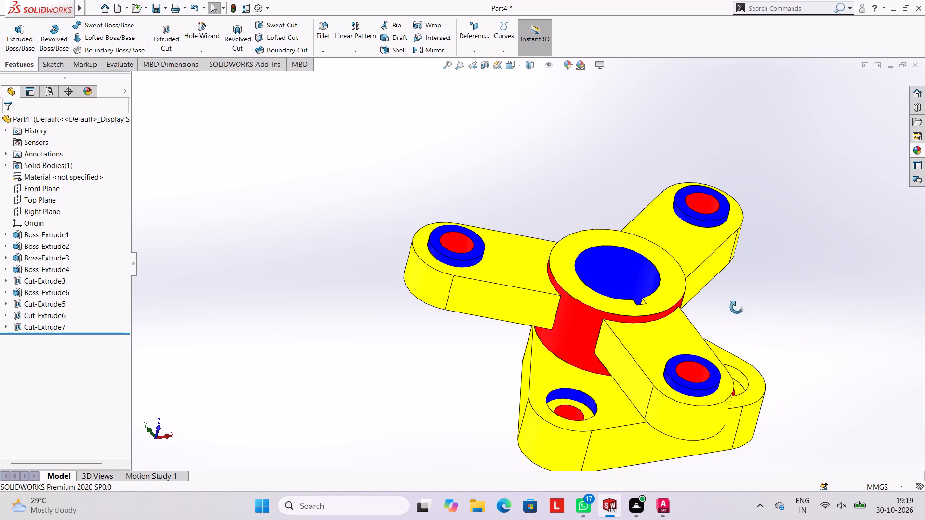
middle_drag(737, 307, 728, 293)
scroll(616, 395, up, 3)
scroll(626, 396, down, 2)
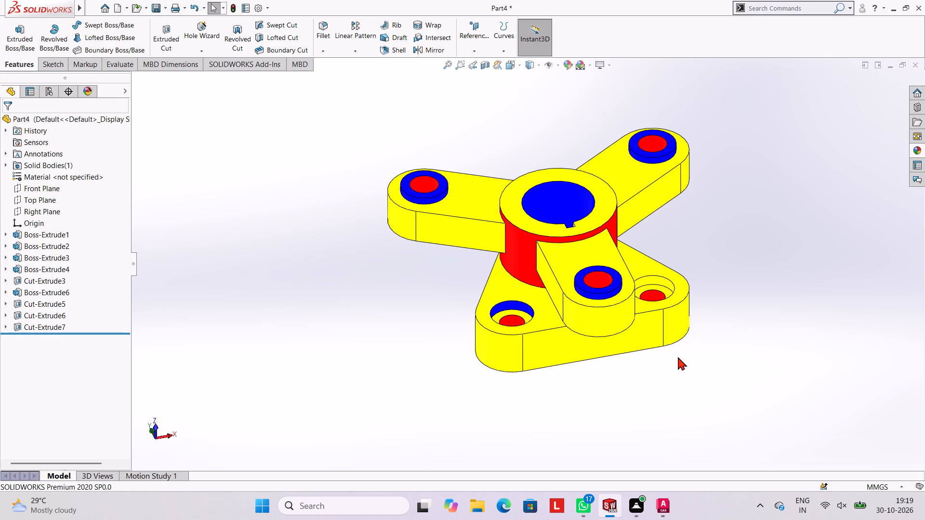
middle_drag(711, 331, 686, 359)
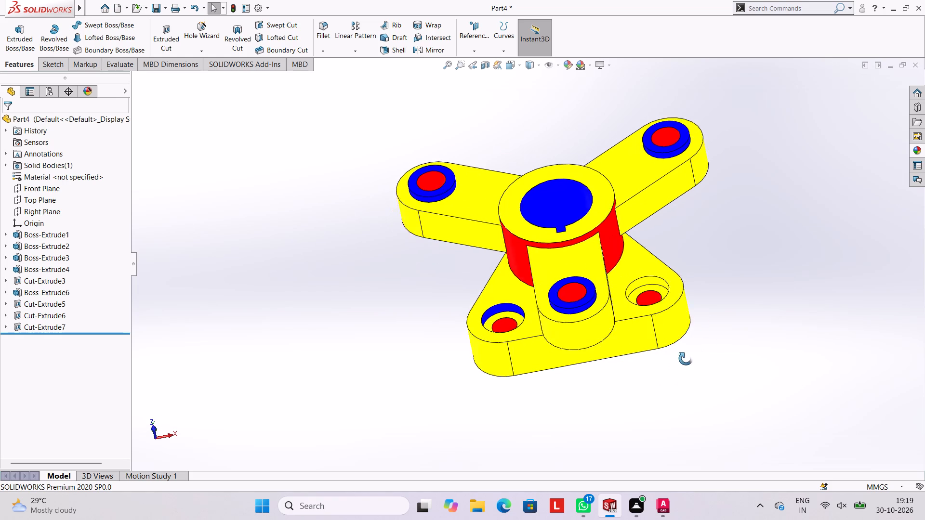
middle_drag(686, 359, 662, 381)
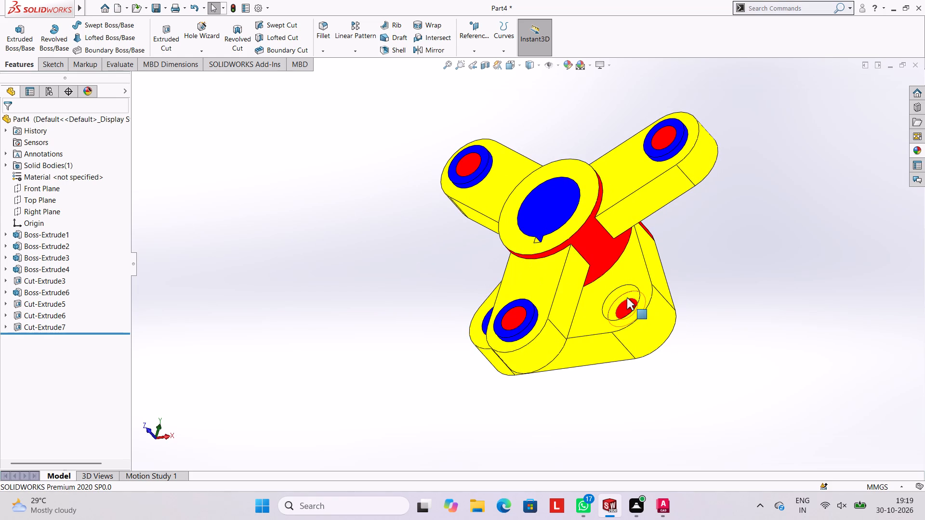
scroll(627, 296, down, 4)
click(921, 149)
drag(824, 336, 607, 338)
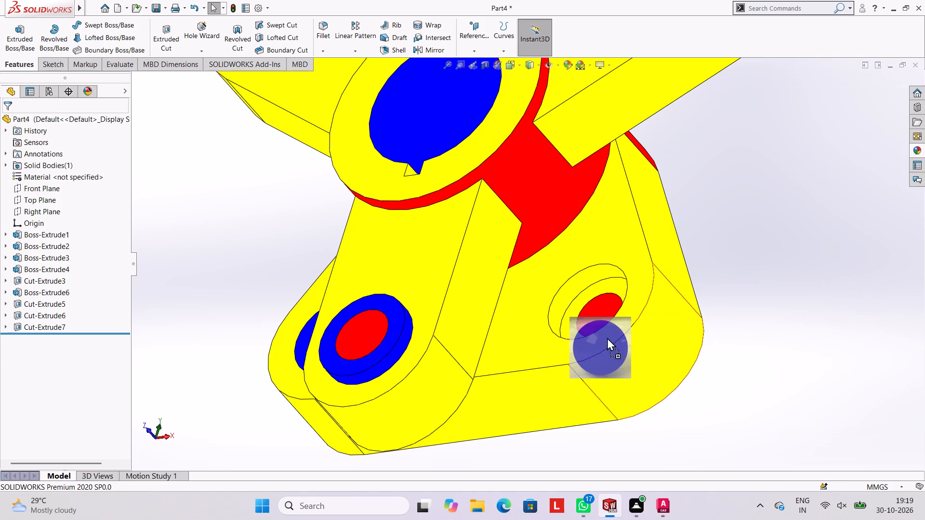
drag(607, 338, 563, 296)
click(563, 296)
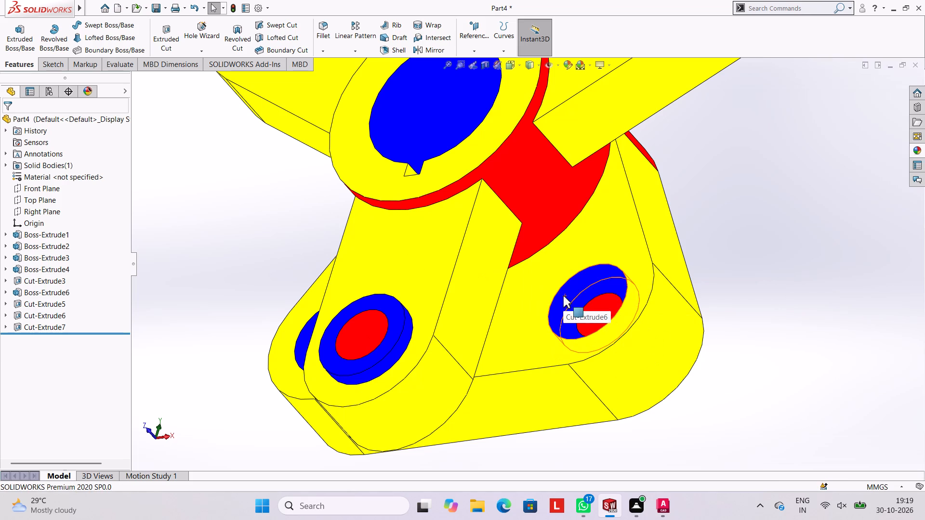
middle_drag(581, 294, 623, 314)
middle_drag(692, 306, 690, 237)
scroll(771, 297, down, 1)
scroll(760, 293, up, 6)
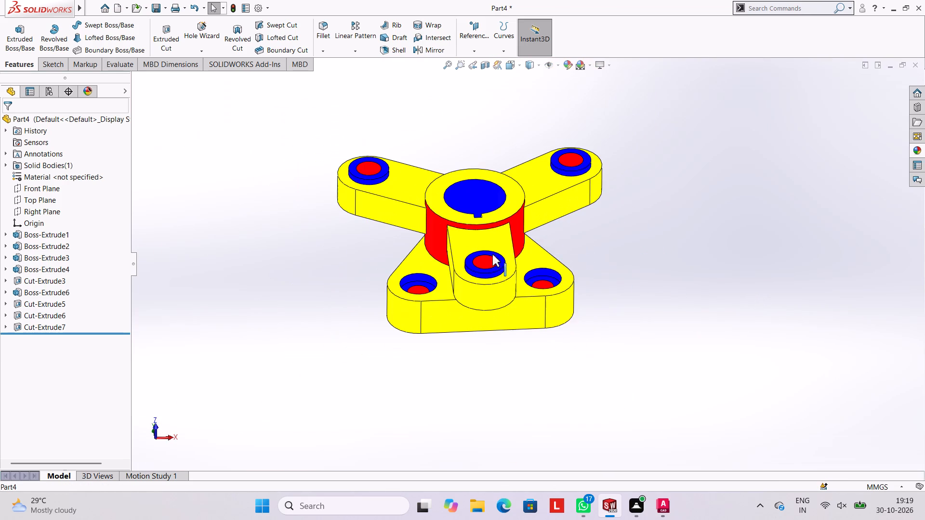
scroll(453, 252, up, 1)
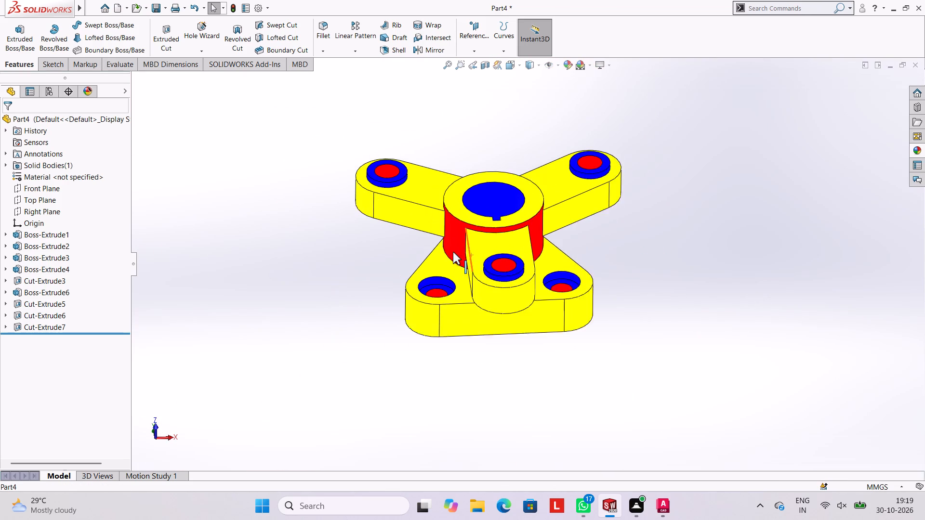
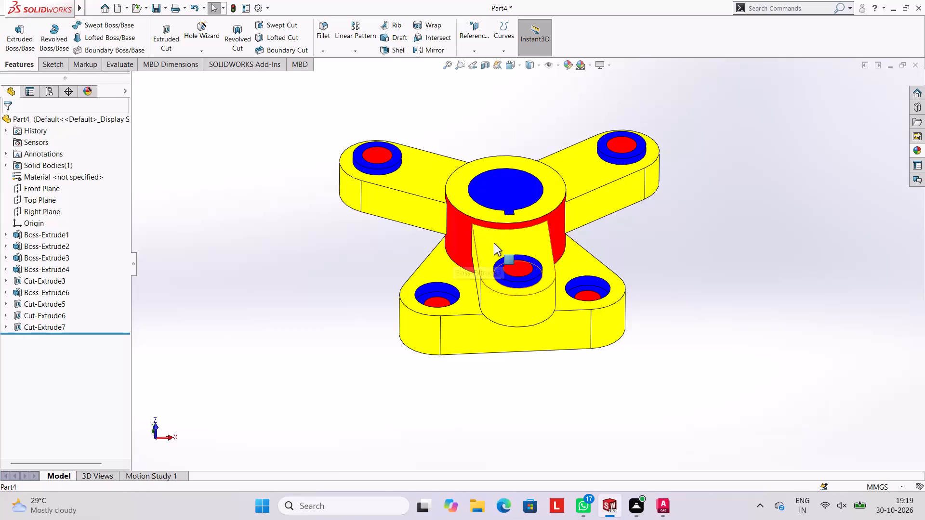
Apply the Red LED appearance to the flat ring-shaped top face of the central keyed-bore boss.
scroll(516, 237, down, 2)
click(918, 151)
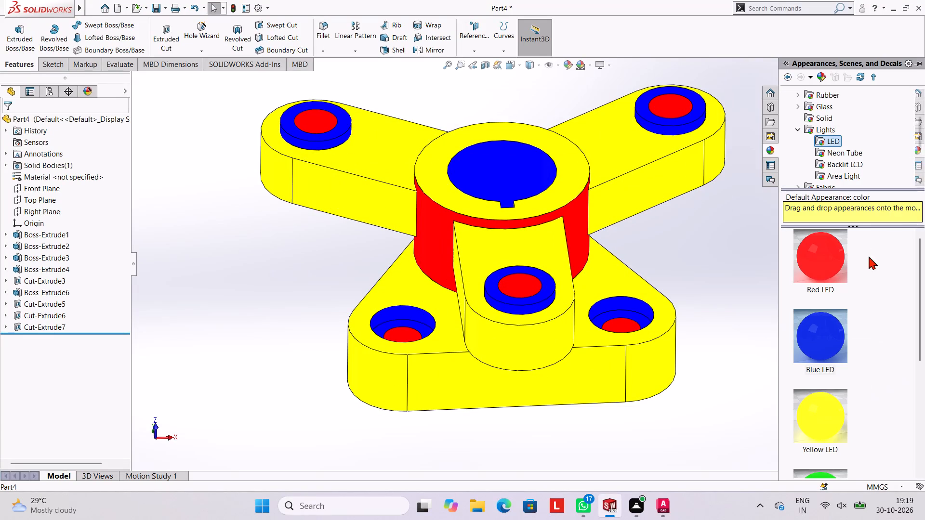
drag(810, 256, 533, 217)
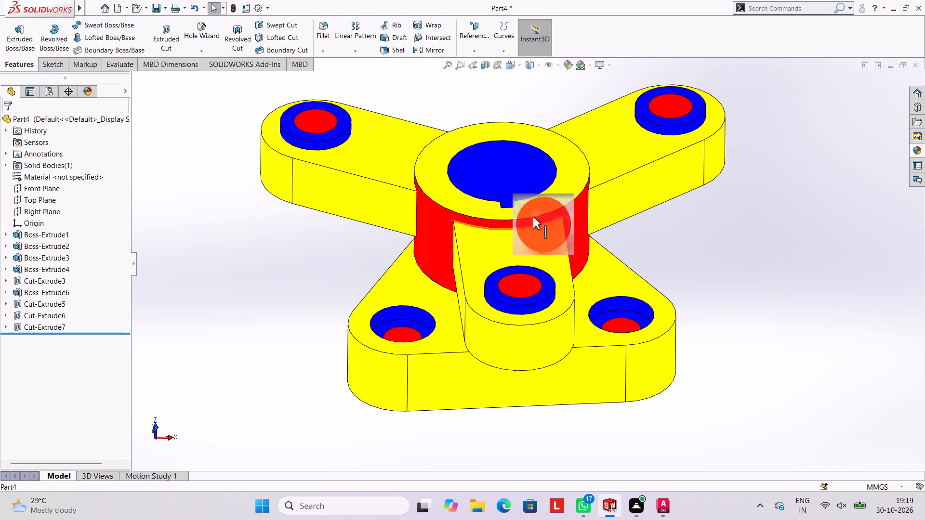
drag(533, 217, 446, 192)
click(446, 192)
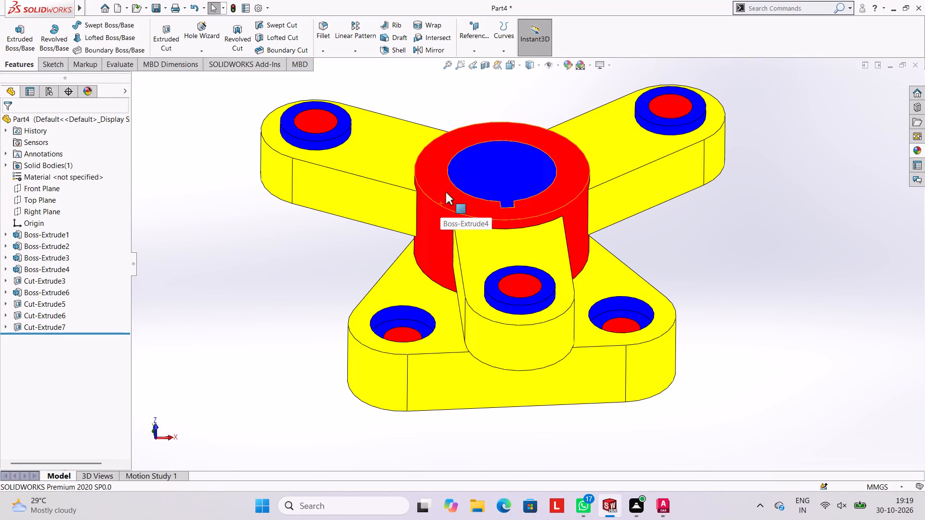
click(729, 225)
Save the part in the Documents folder under the file name "4 arm spider bracket".
scroll(655, 273, up, 3)
middle_drag(495, 268, 637, 287)
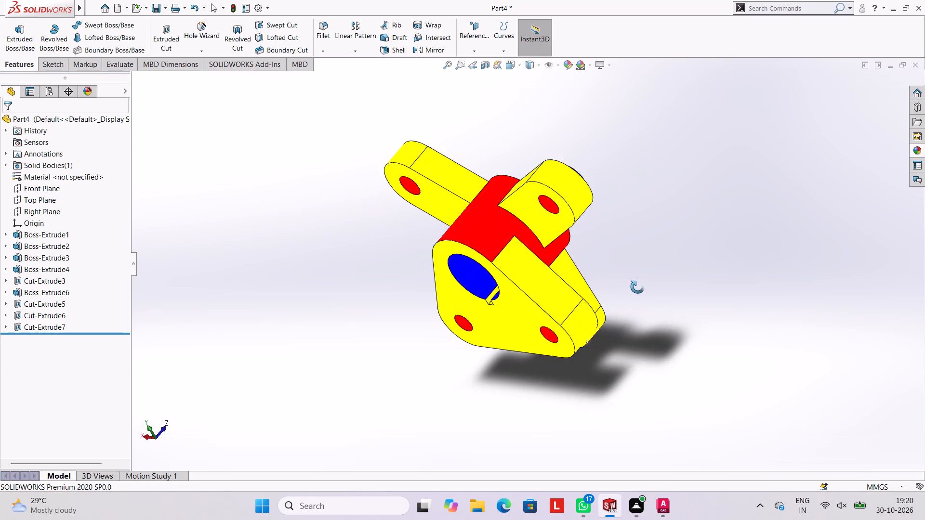
middle_drag(637, 287, 504, 262)
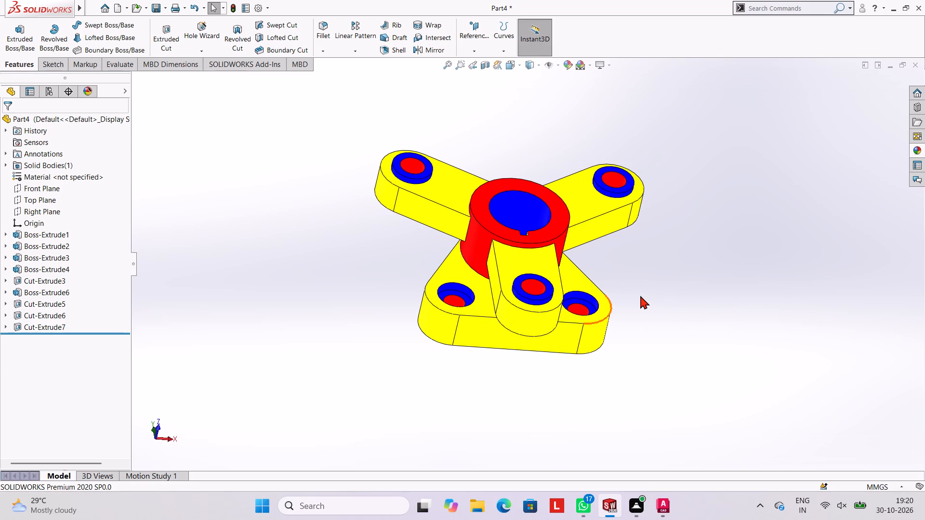
key(ctrl+s)
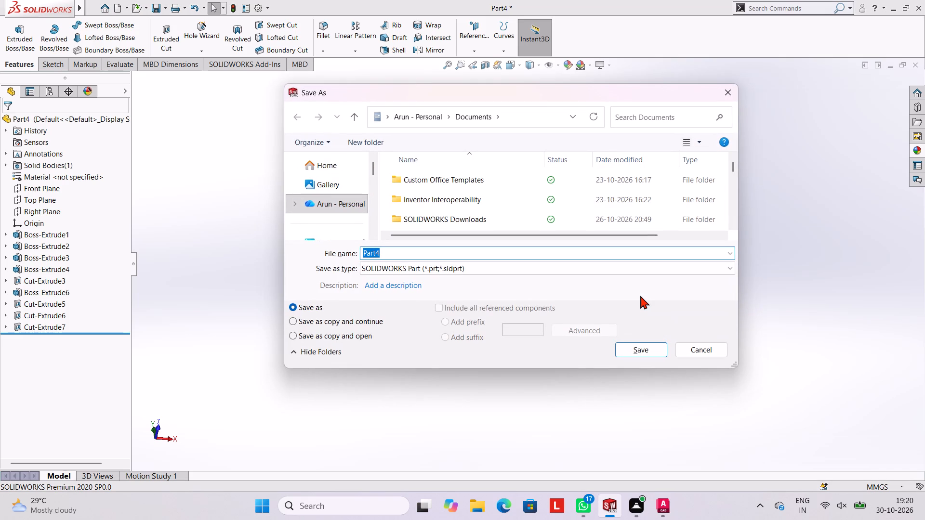
key(4)
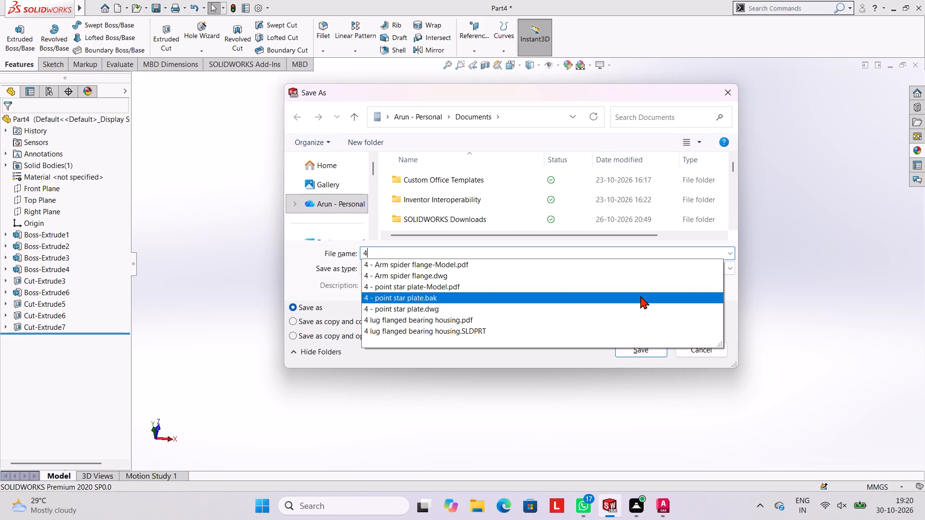
key(space)
text(arm)
key(space)
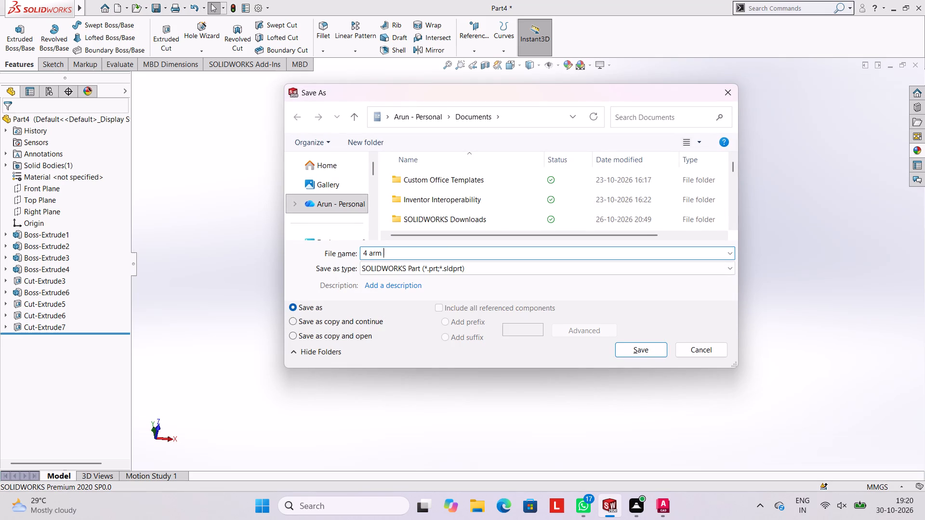
text(spider)
key(space)
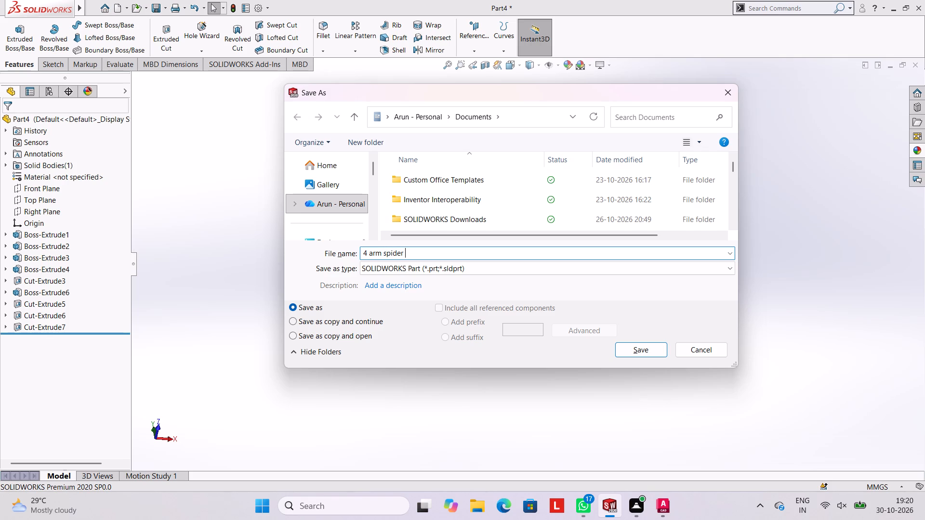
text(brac)
text(ke)
text(t)
key(space)
click(652, 354)
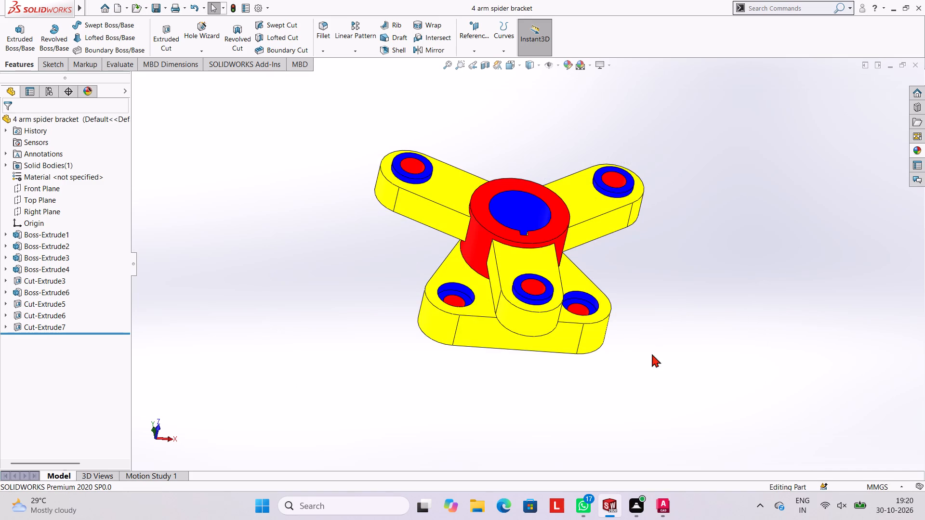
Save the part also as an Adobe PDF file named "4 arm spider bracket" in the Documents folder.
click(165, 9)
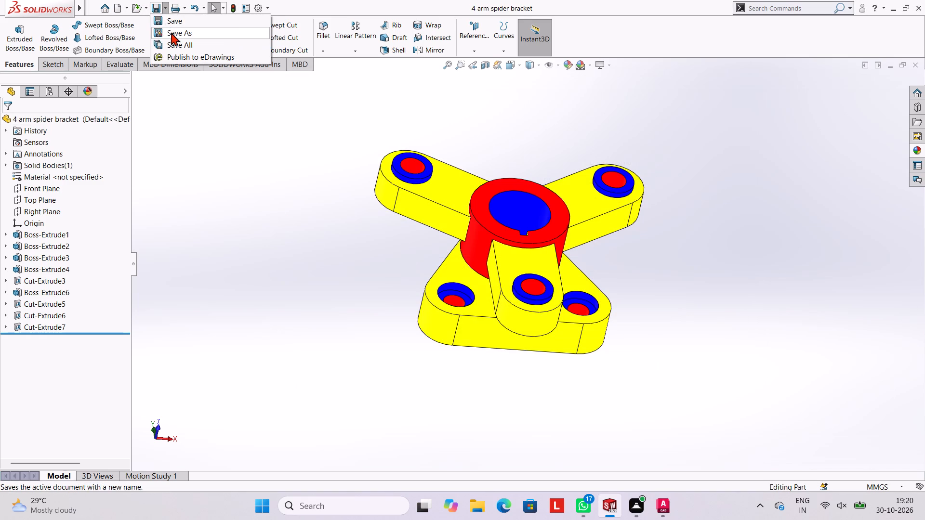
click(171, 32)
click(488, 272)
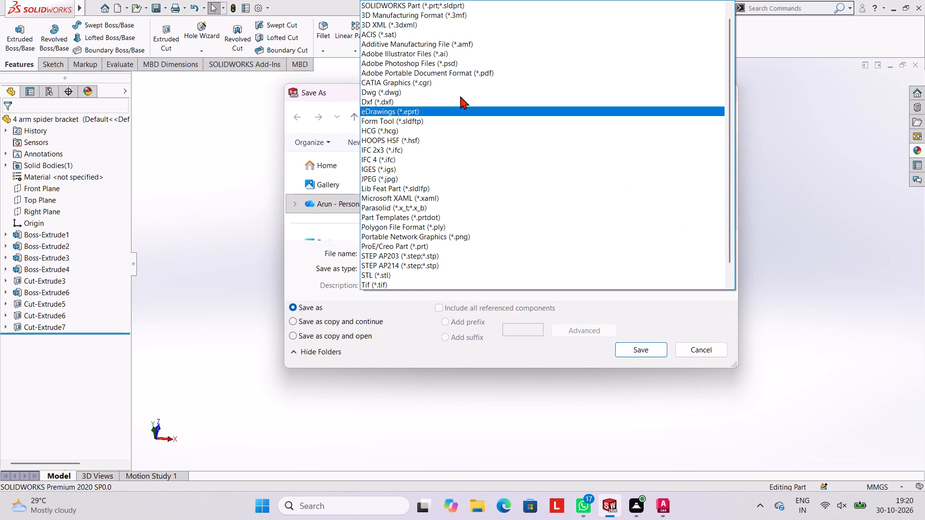
click(464, 73)
click(634, 374)
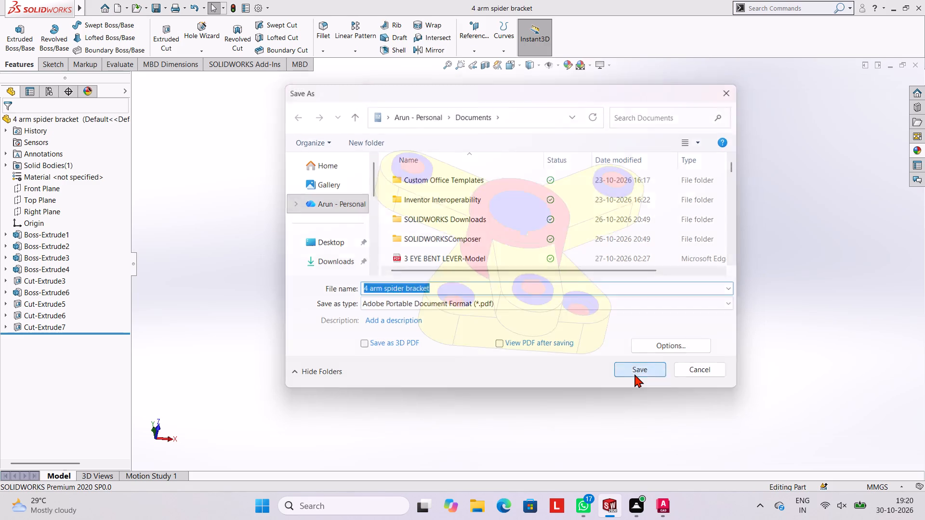